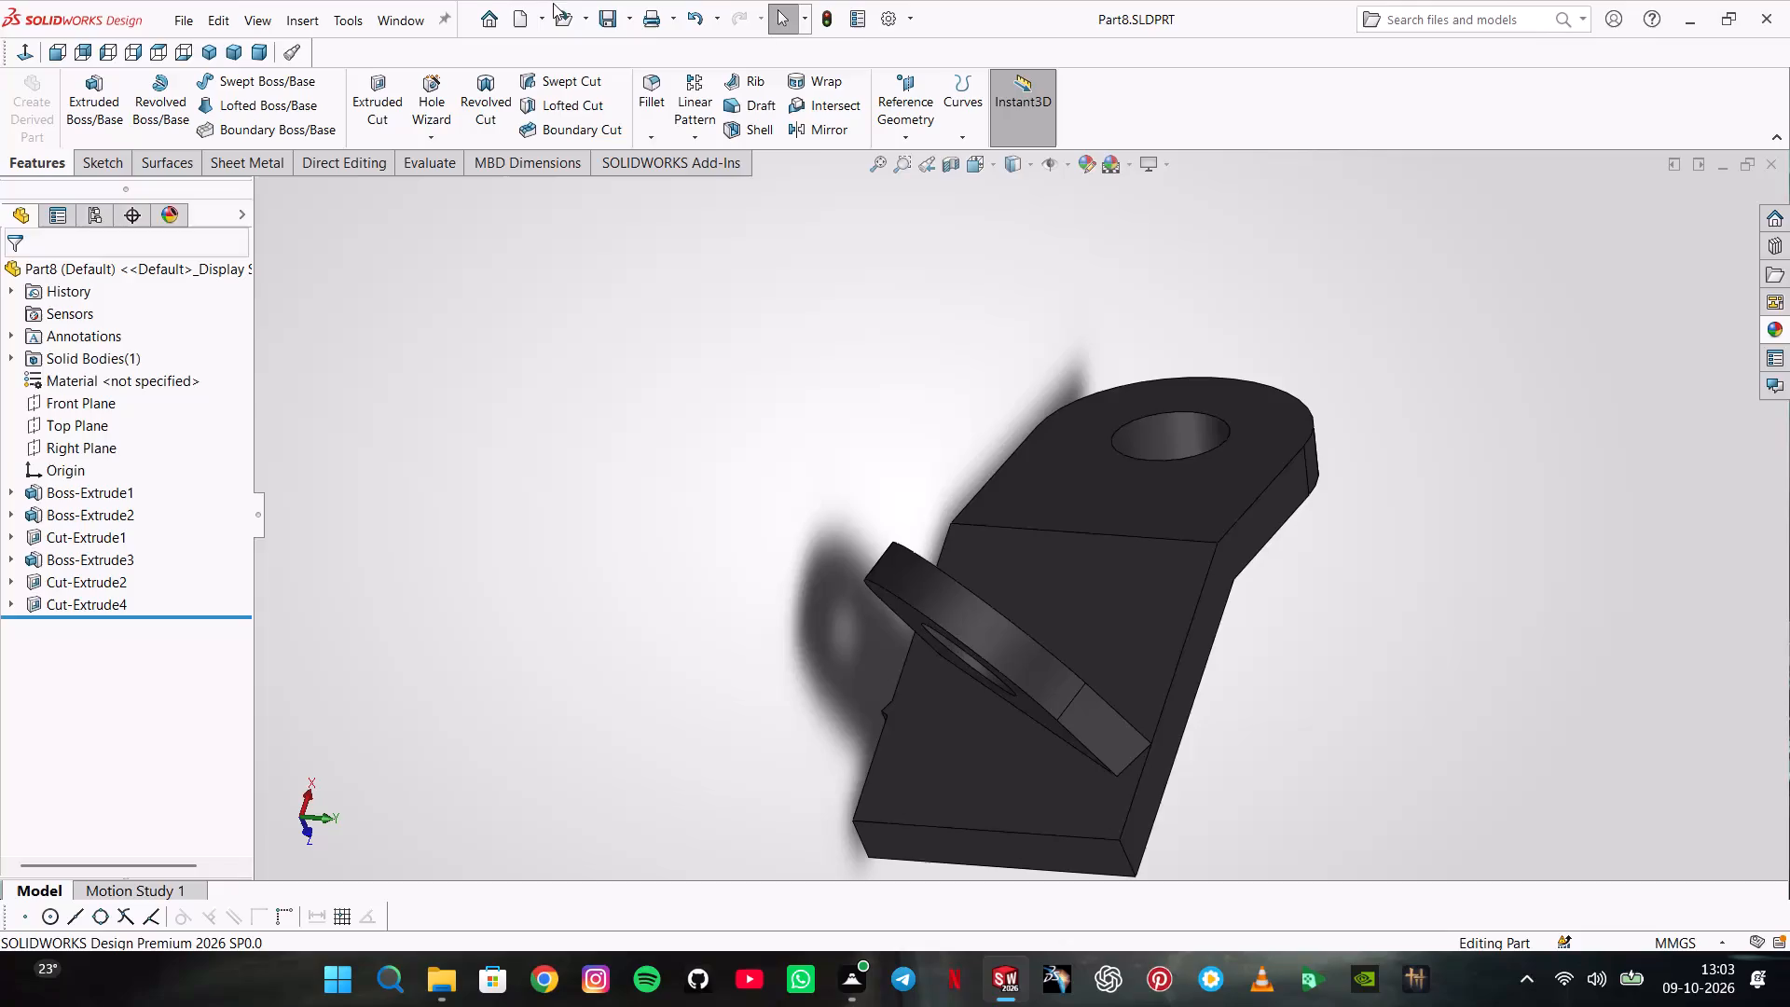
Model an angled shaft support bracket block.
Create a new part document and set its unit system to MMGS.
left_click(189, 30)
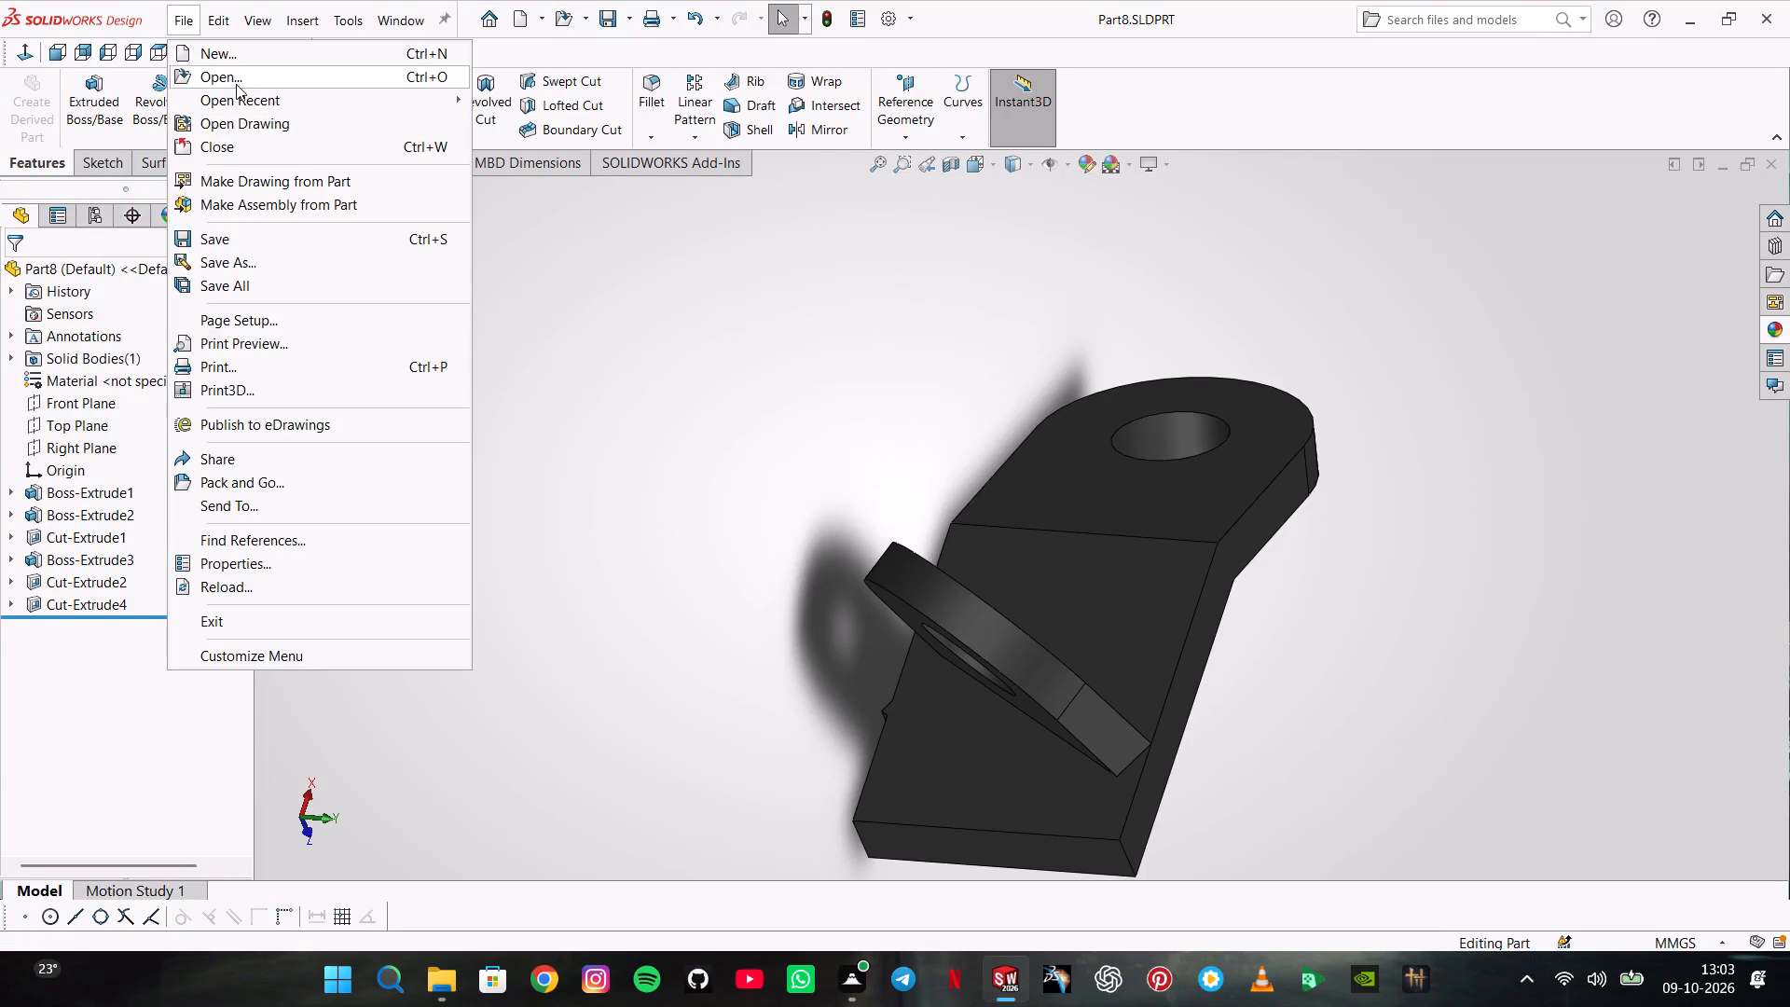
left_click(246, 58)
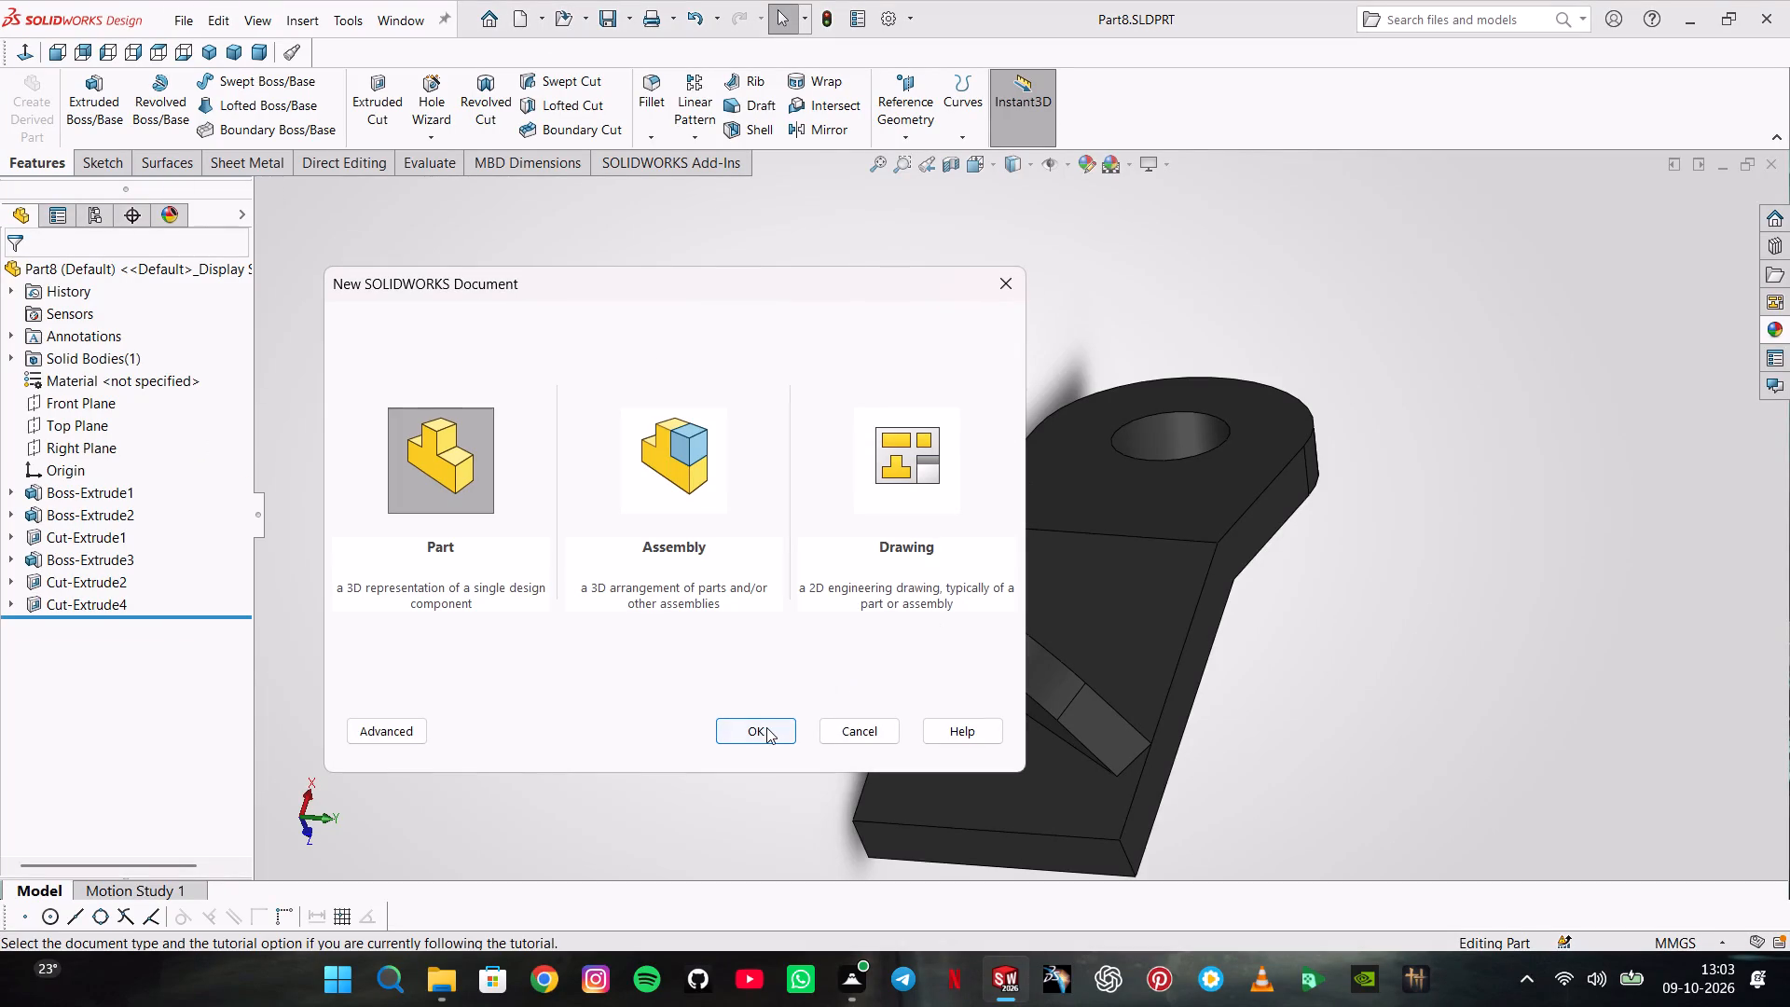
left_click(766, 727)
left_click(1659, 946)
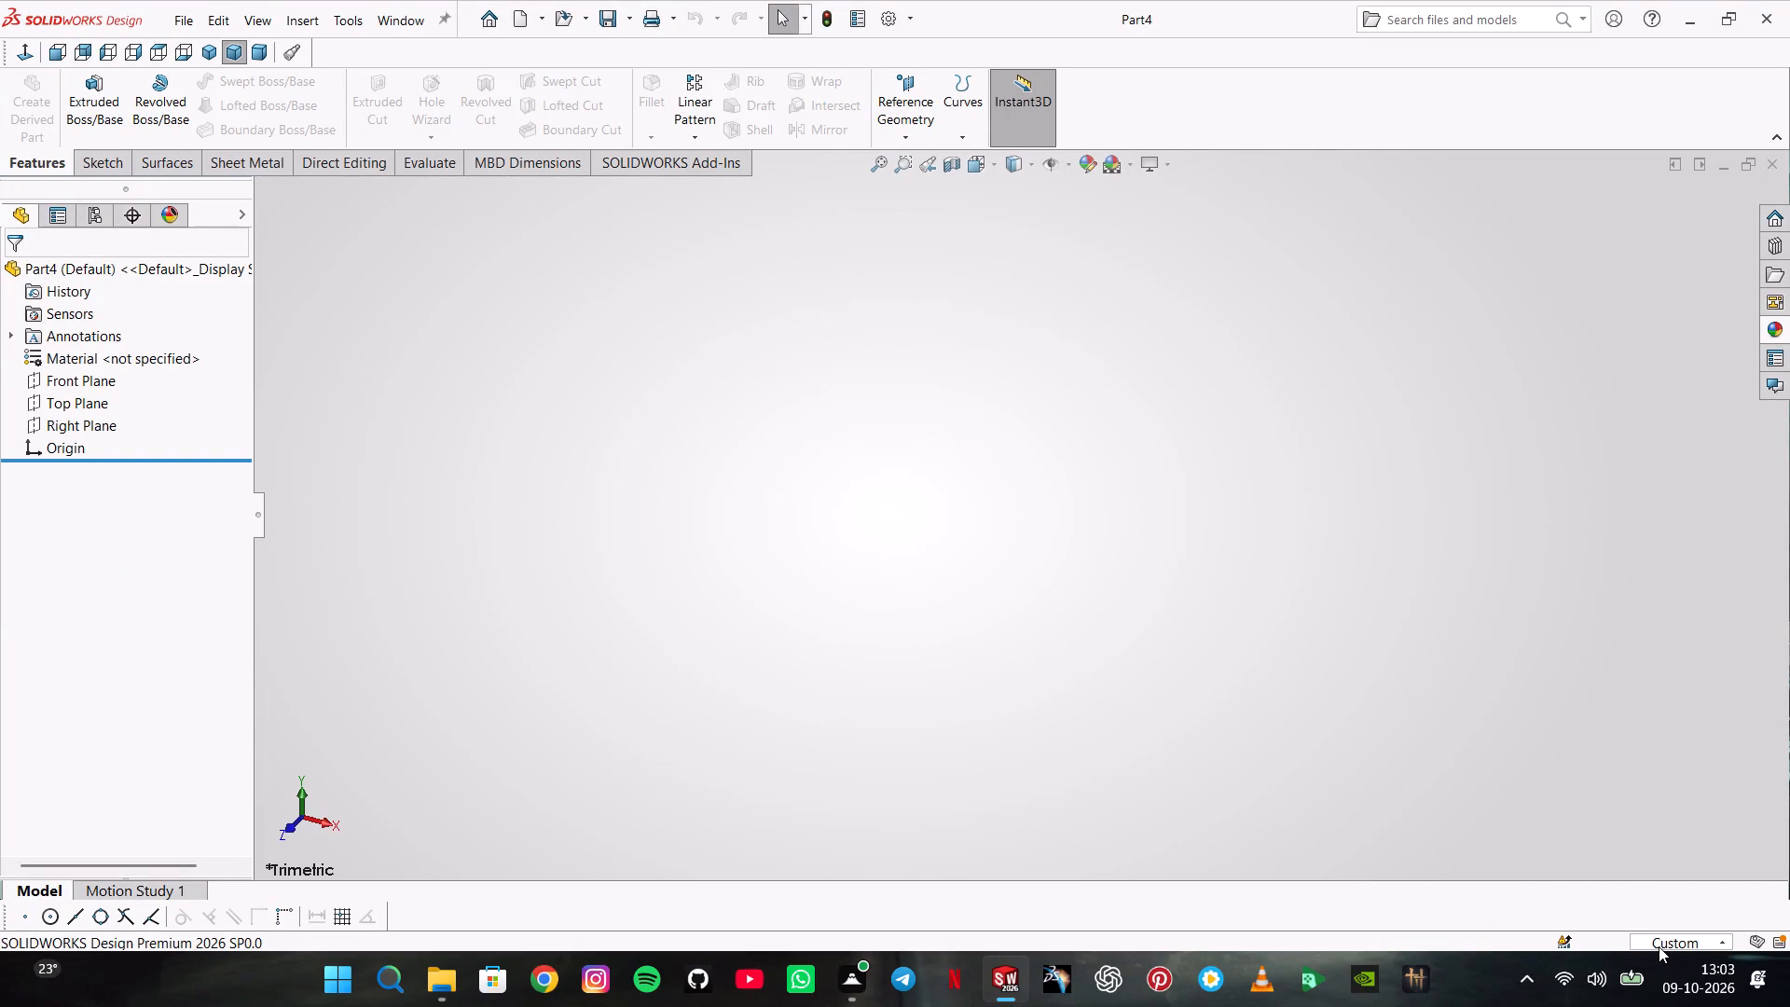
left_click(1654, 830)
Sketch a center rectangle on the Top Plane, centred on the origin and about 234 mm wide.
left_click(110, 393)
left_click(127, 356)
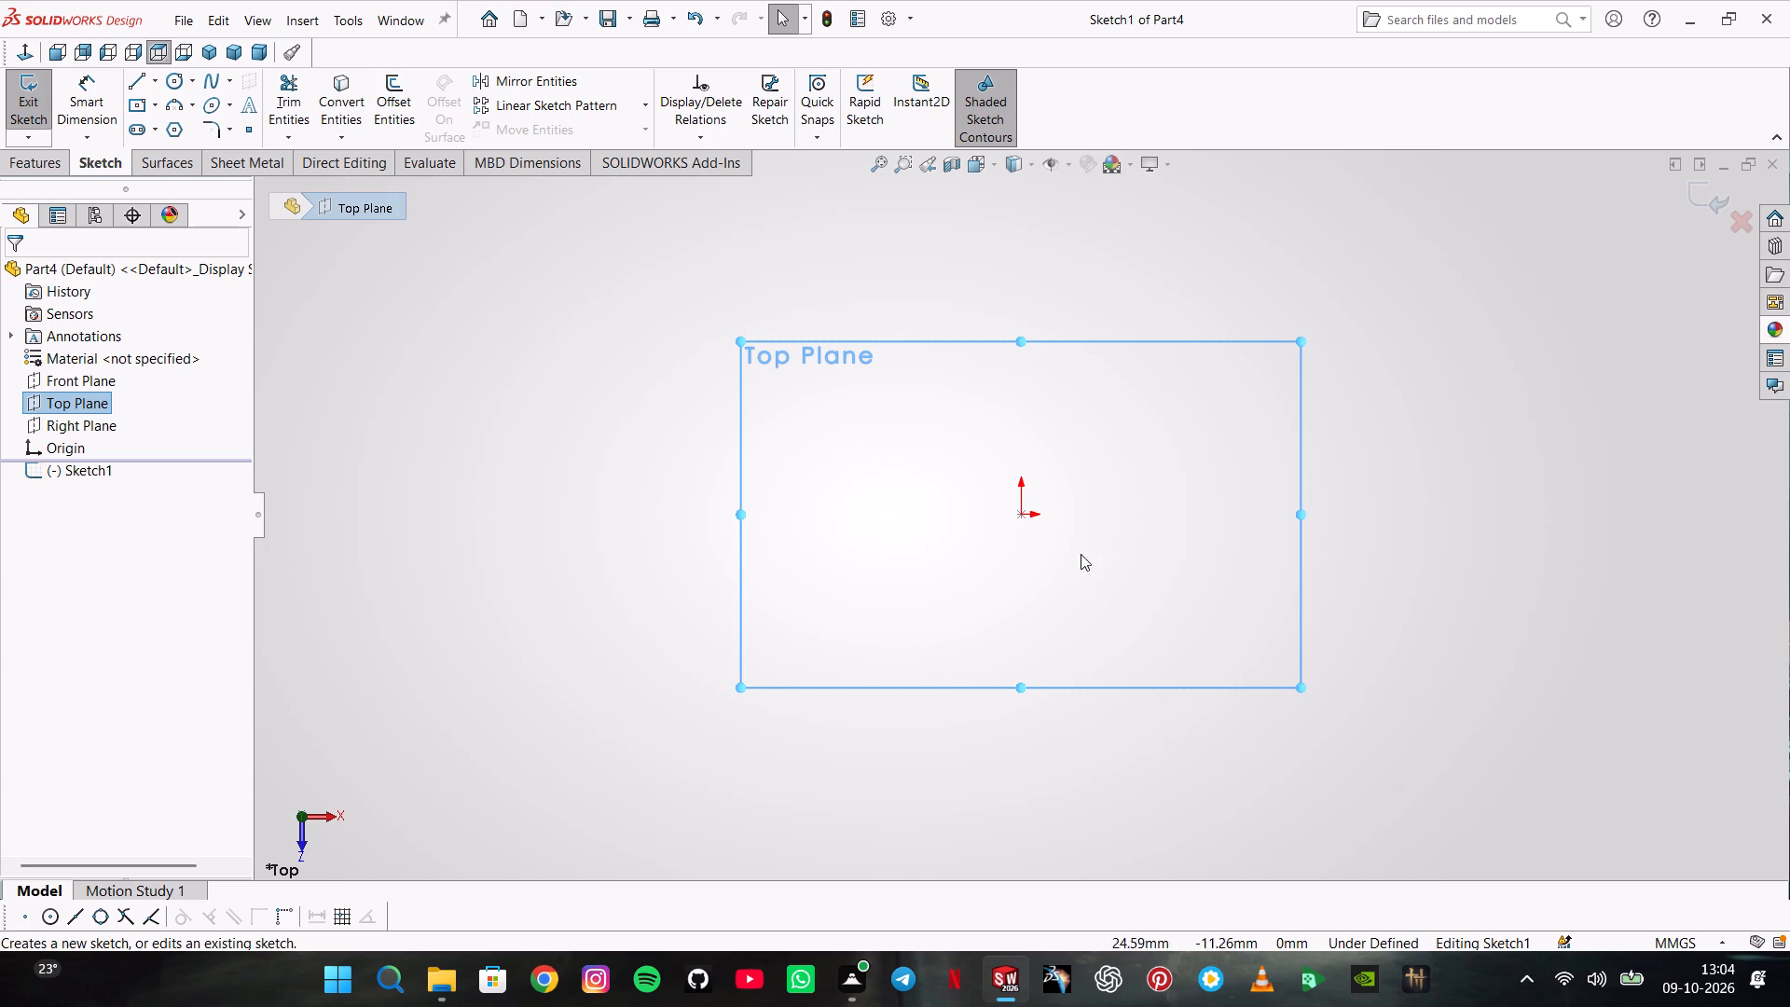
left_click(143, 106)
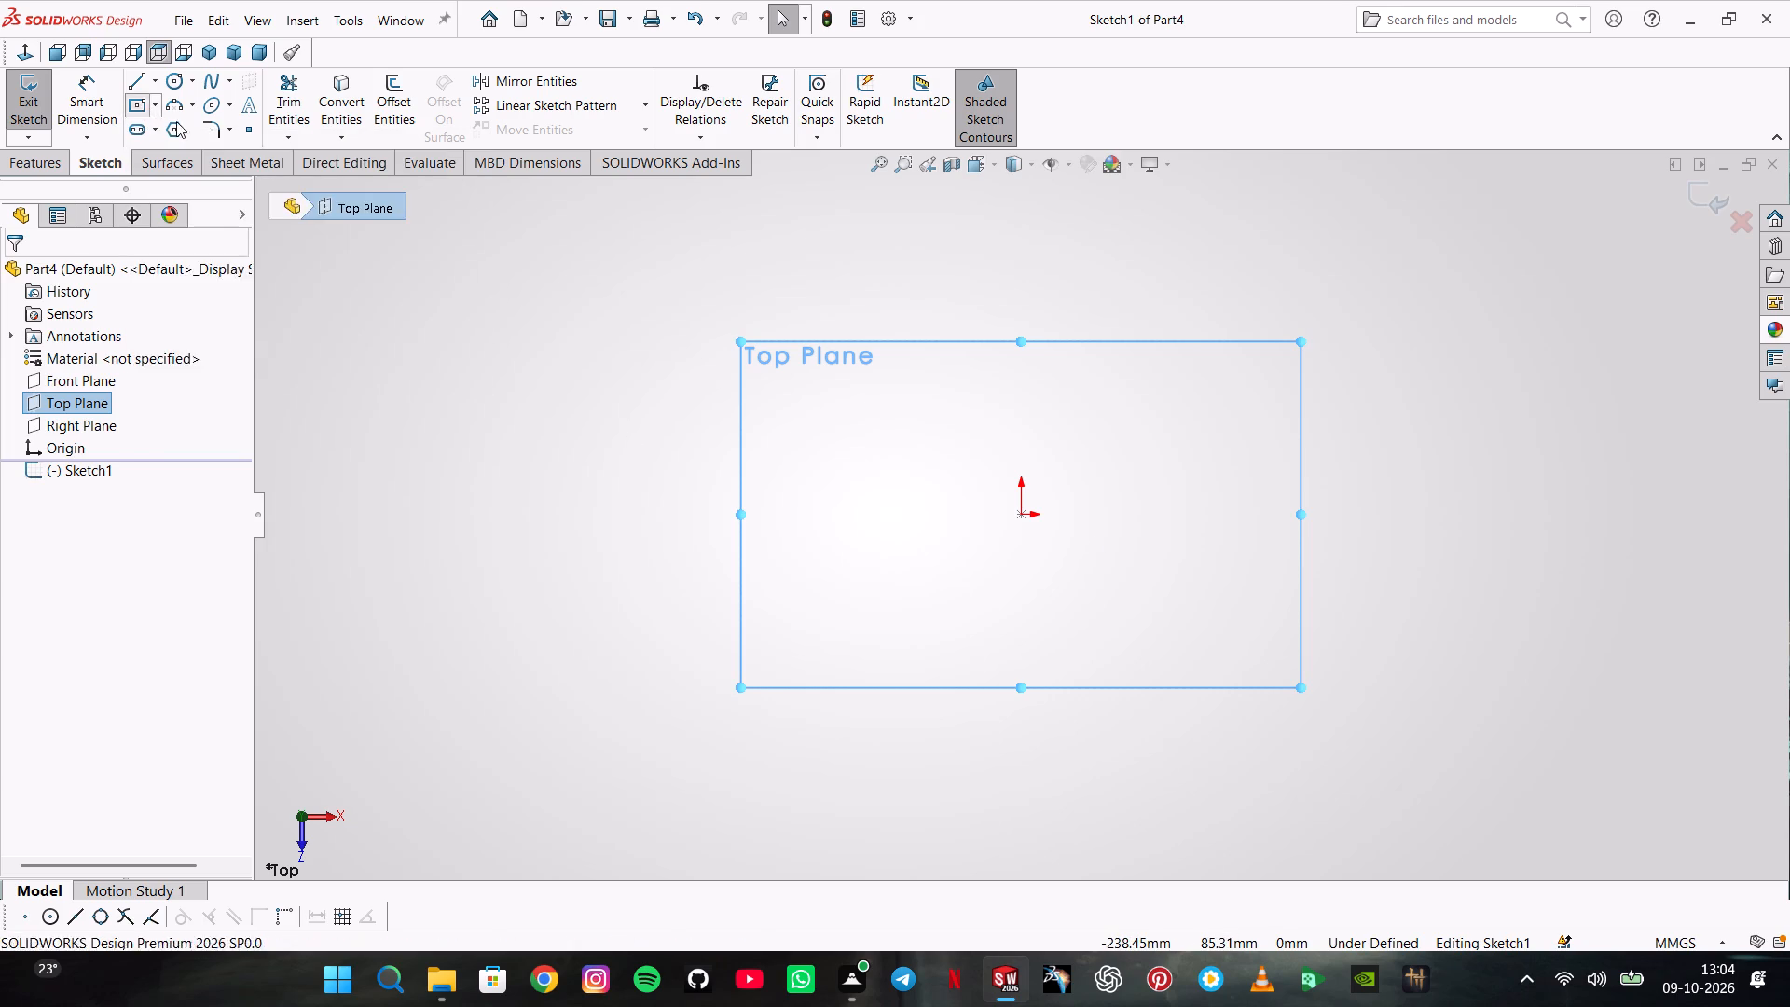
left_click(1022, 517)
left_click(1389, 268)
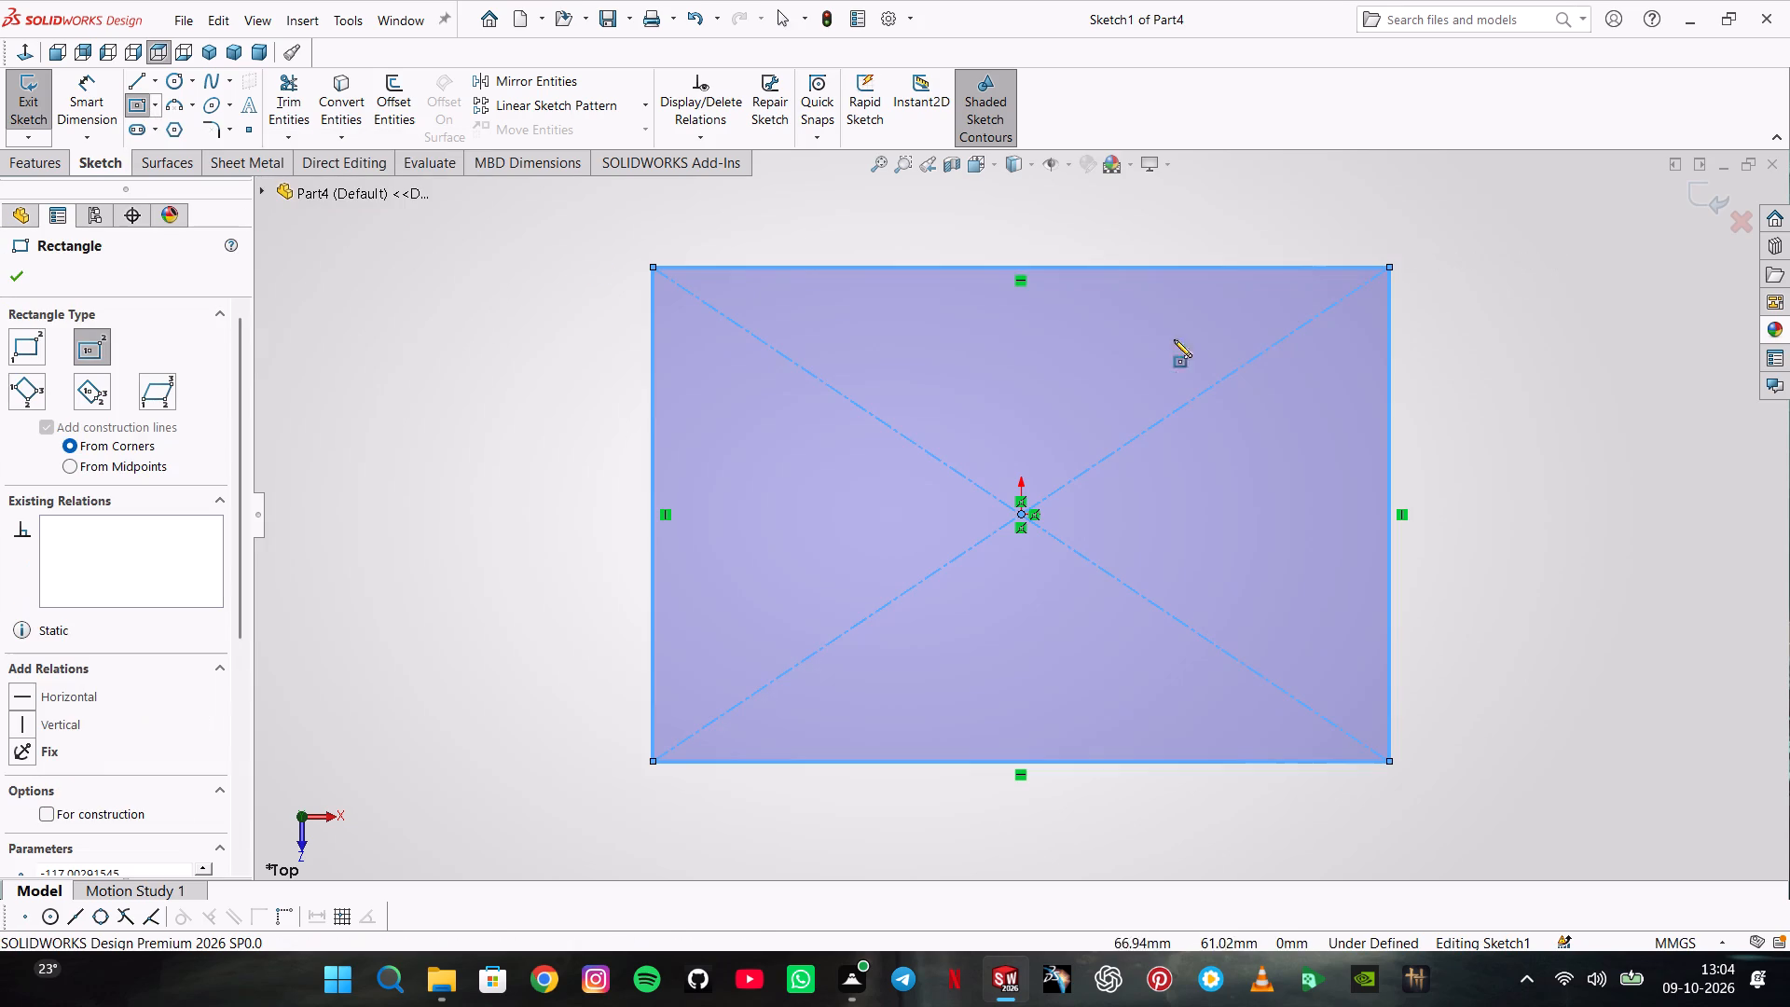
Dimension the rectangle to 105 mm wide and 65 mm high.
left_click(91, 91)
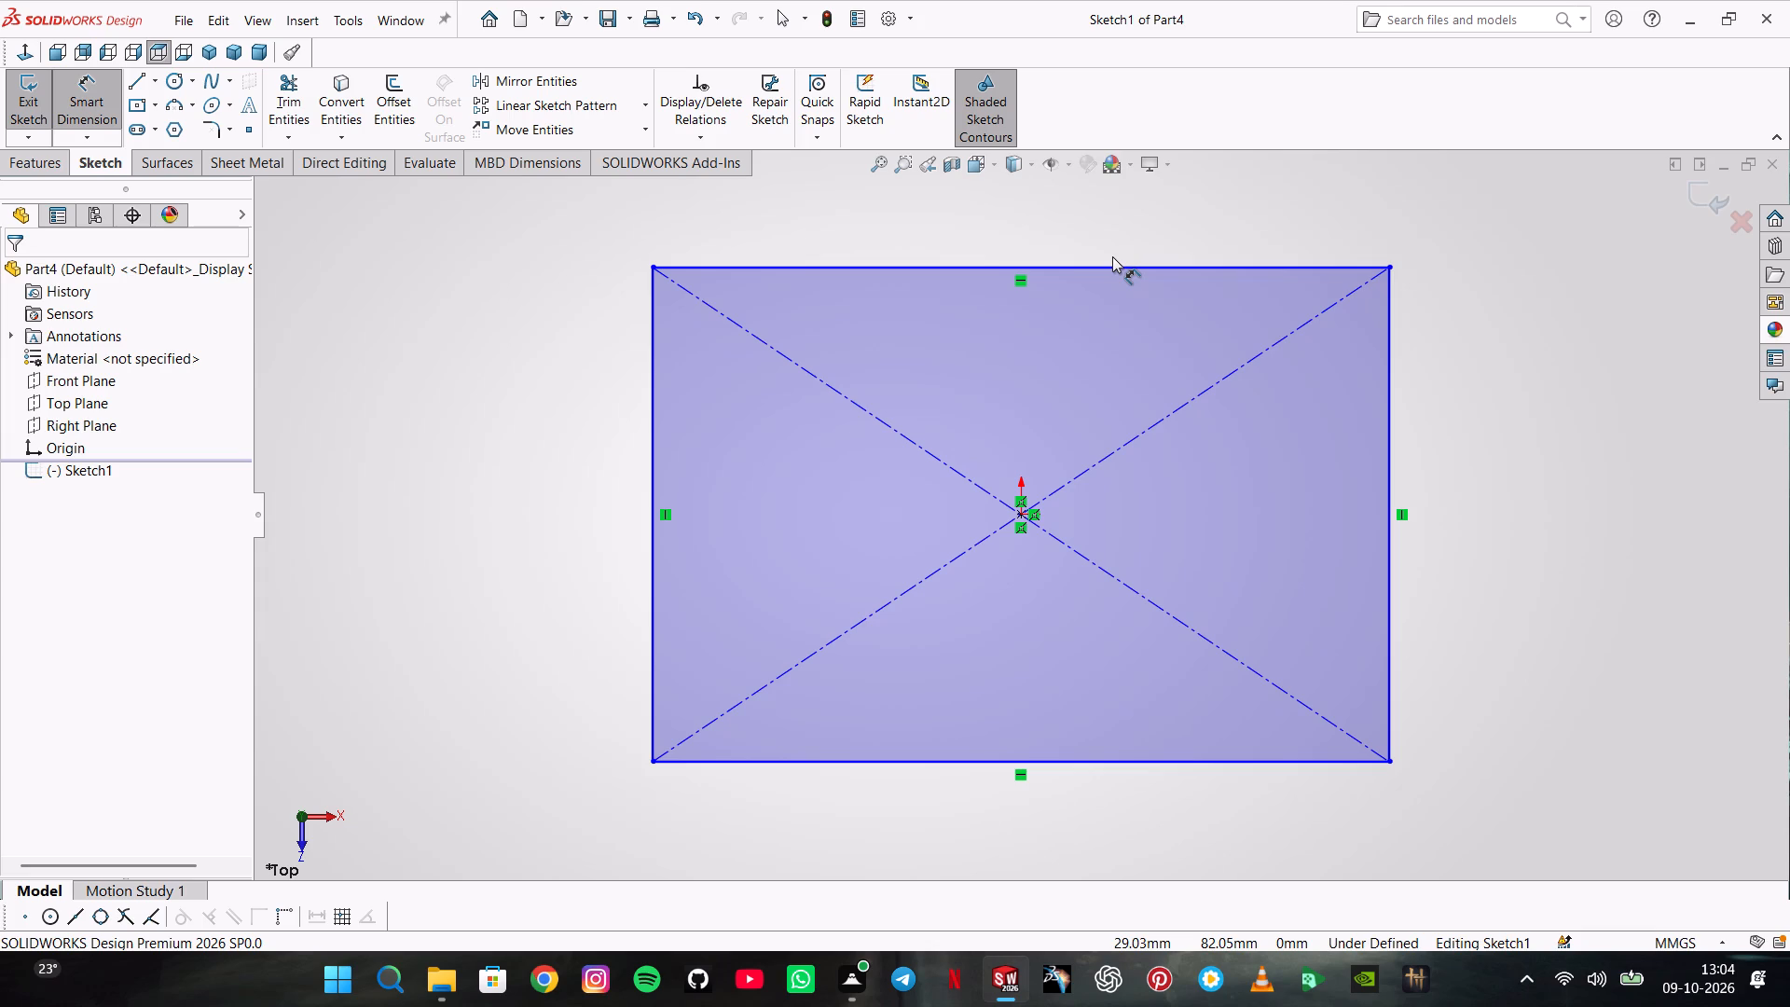
left_click(1115, 265)
left_click(1120, 235)
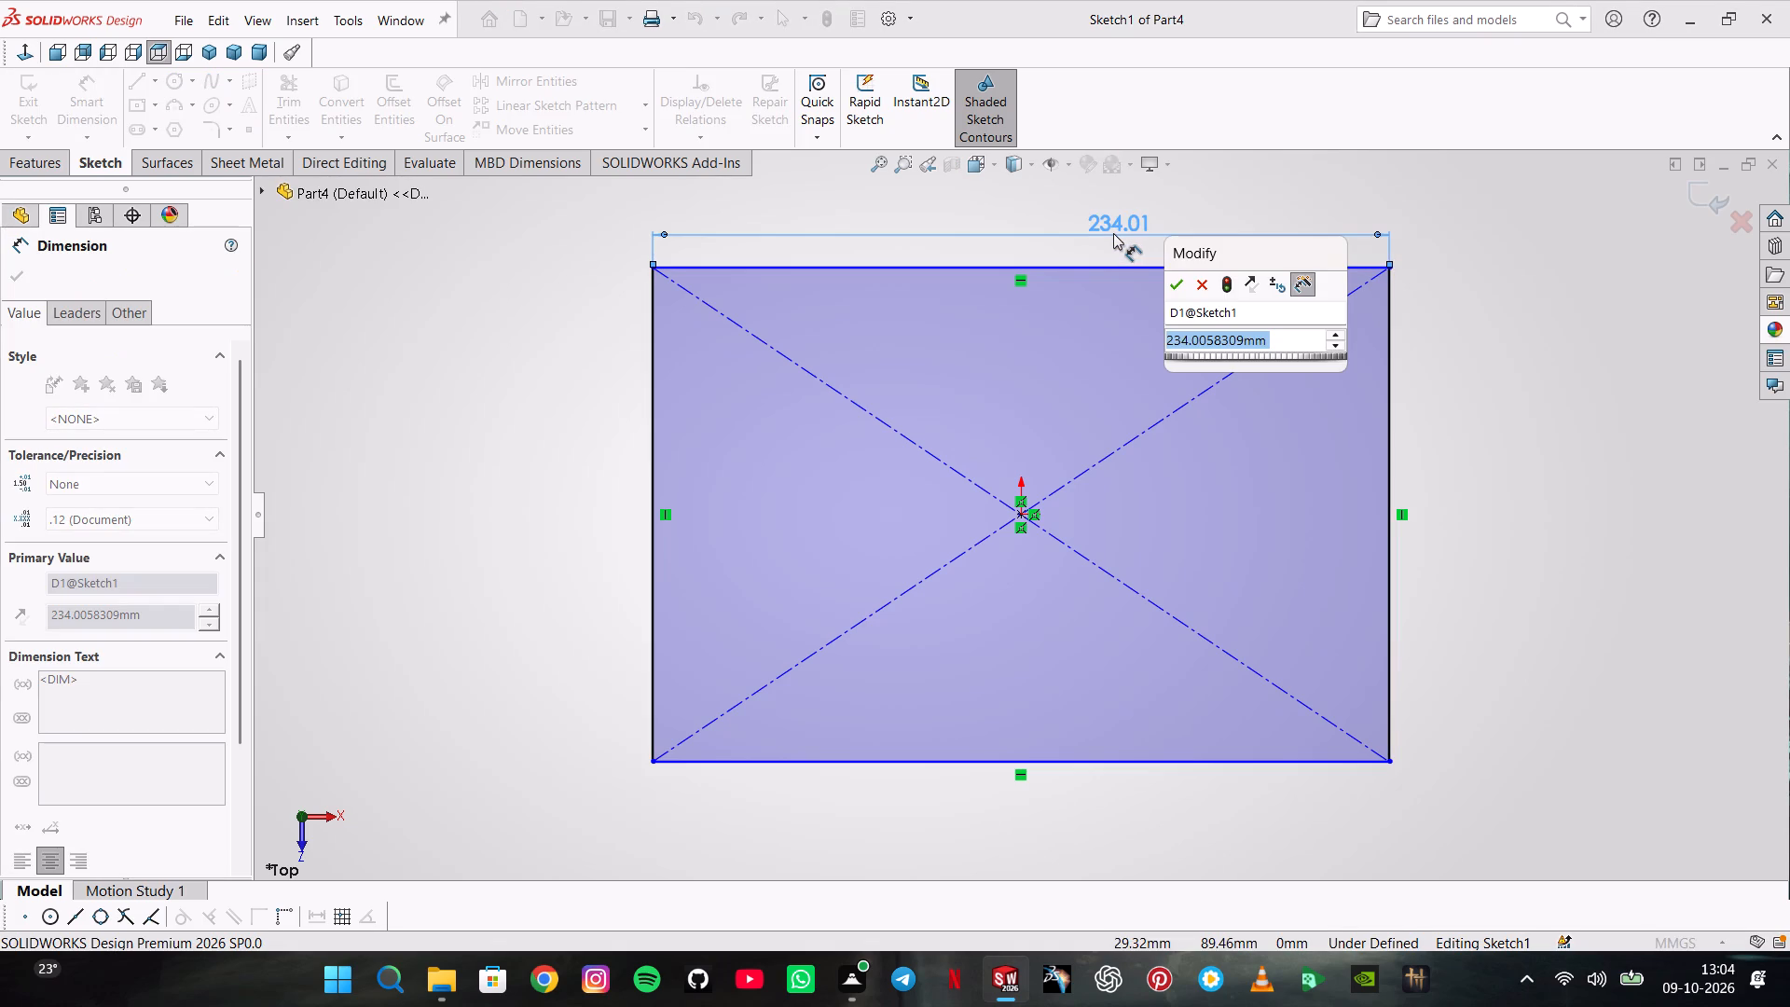
type("105")
key("Return")
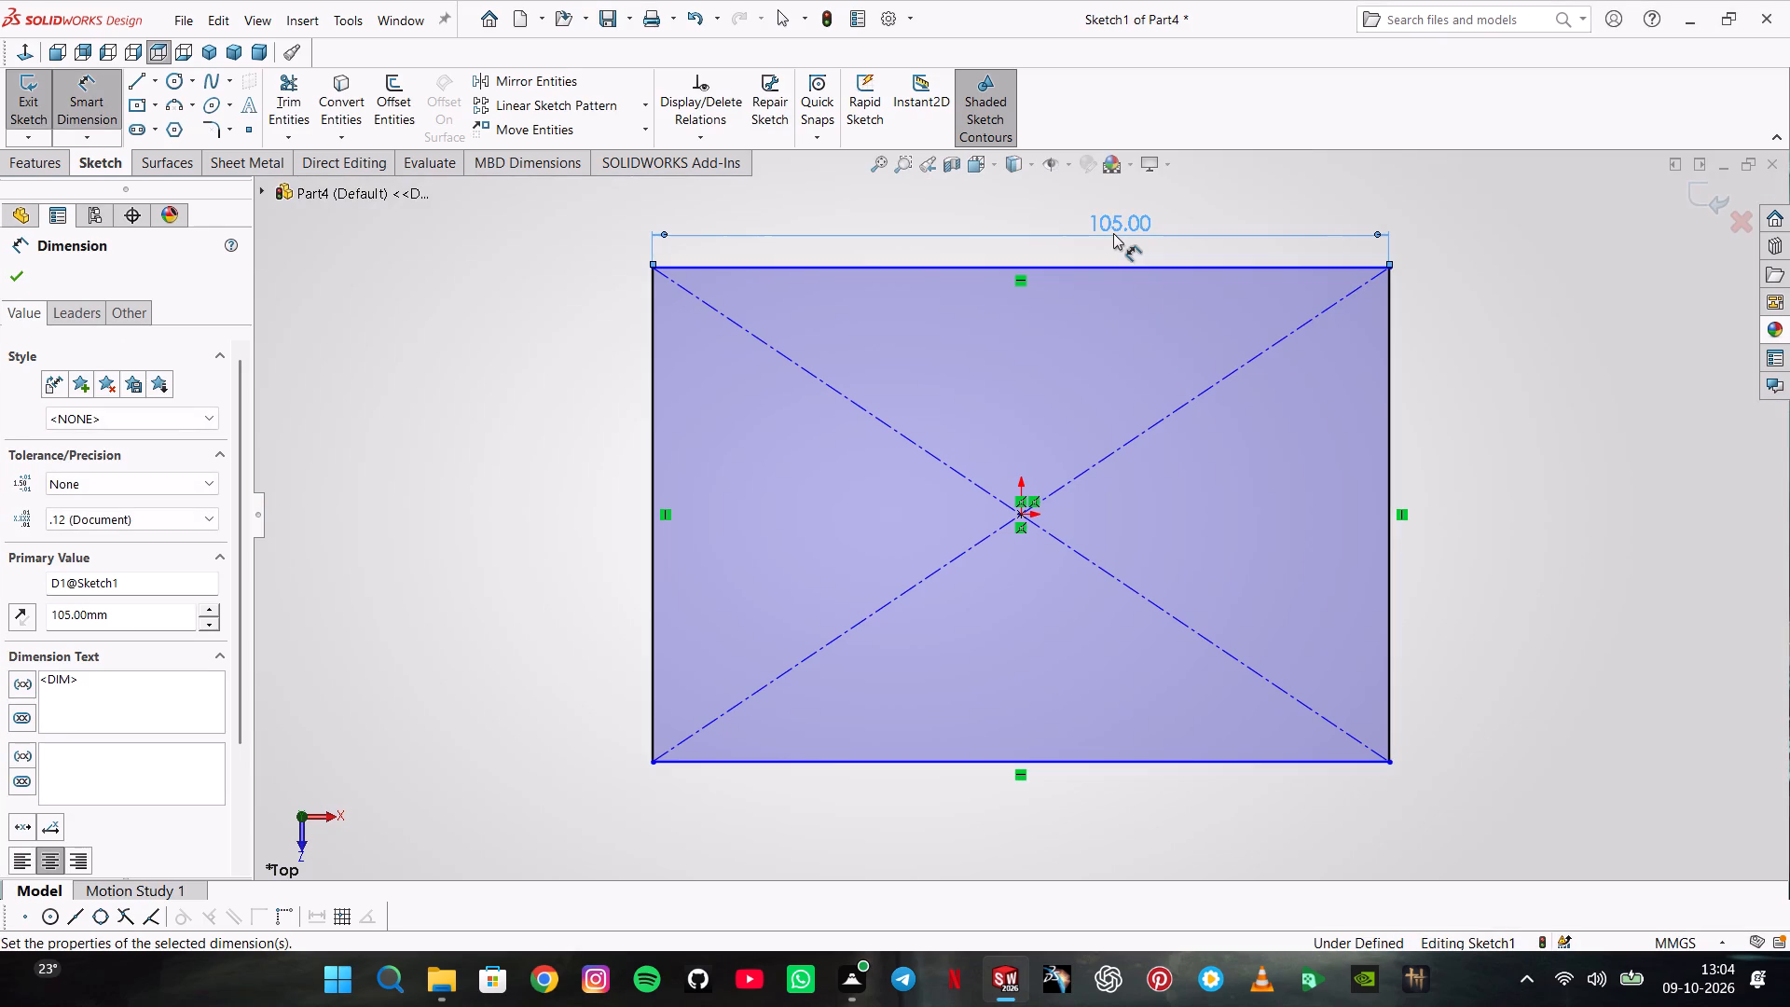
left_click(653, 425)
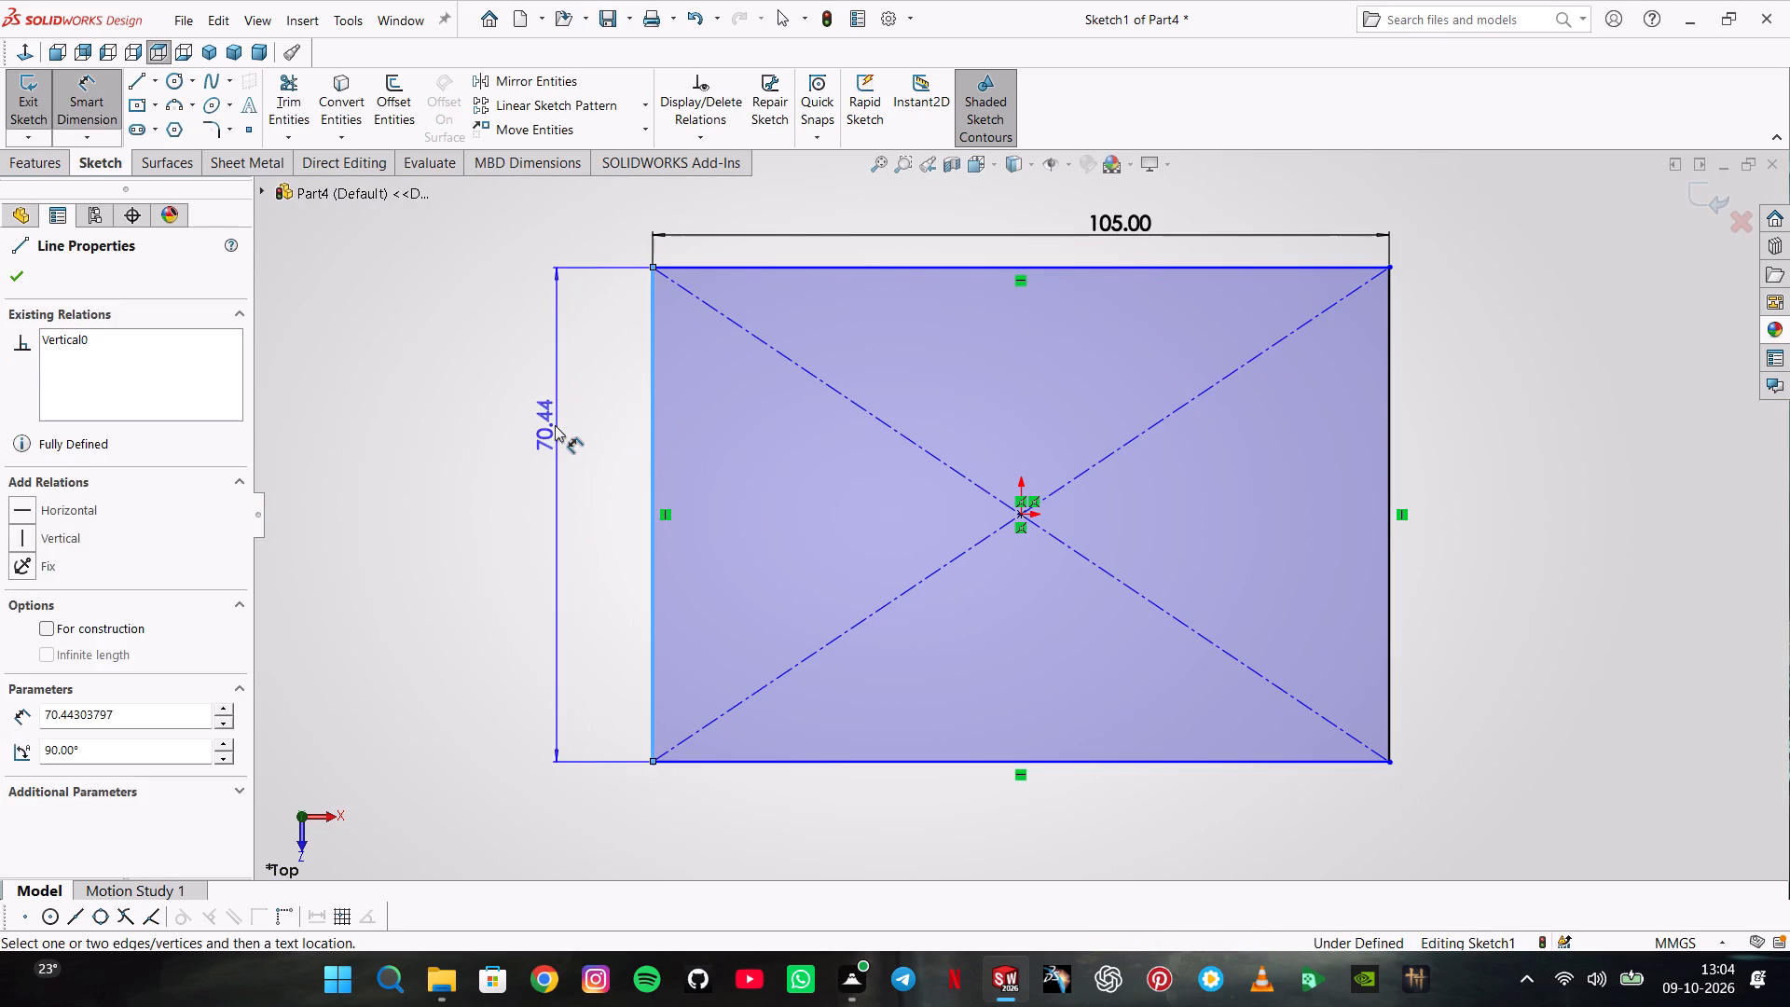
left_click(555, 425)
type("65")
key("Return")
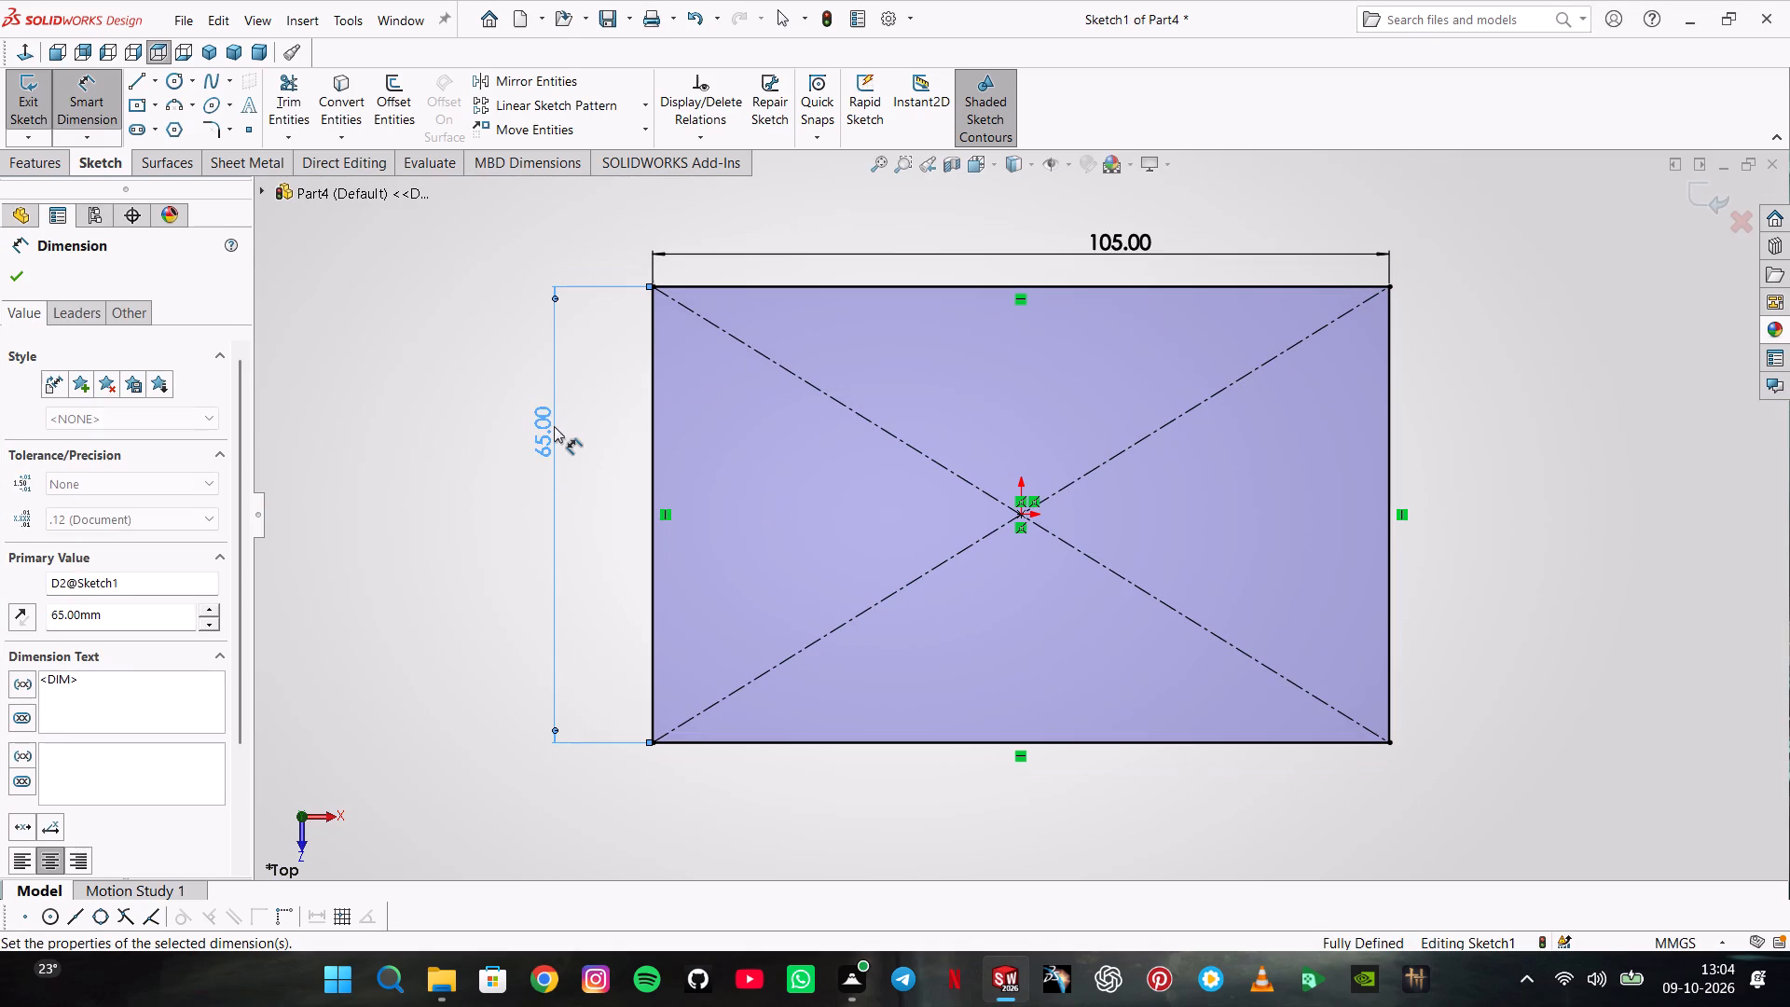
Extrude the rectangle as a blind boss 16 mm deep, with the direction reversed to go below the Top Plane.
left_click(61, 175)
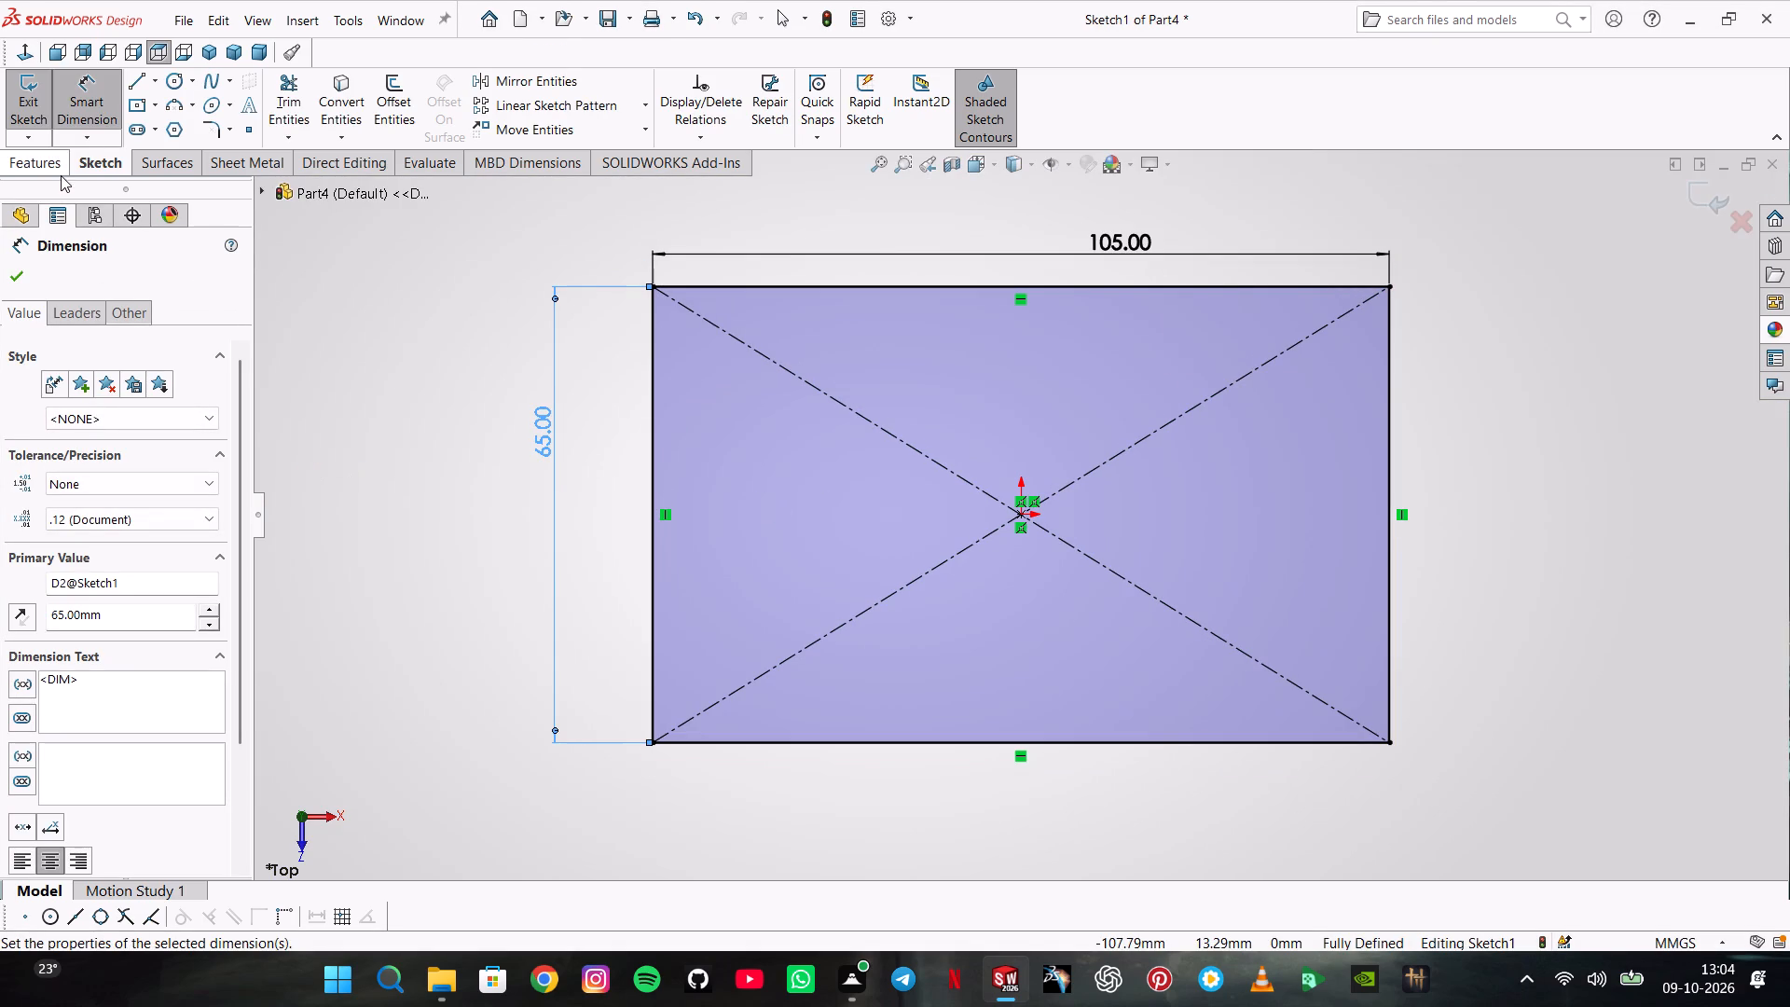
left_click(74, 111)
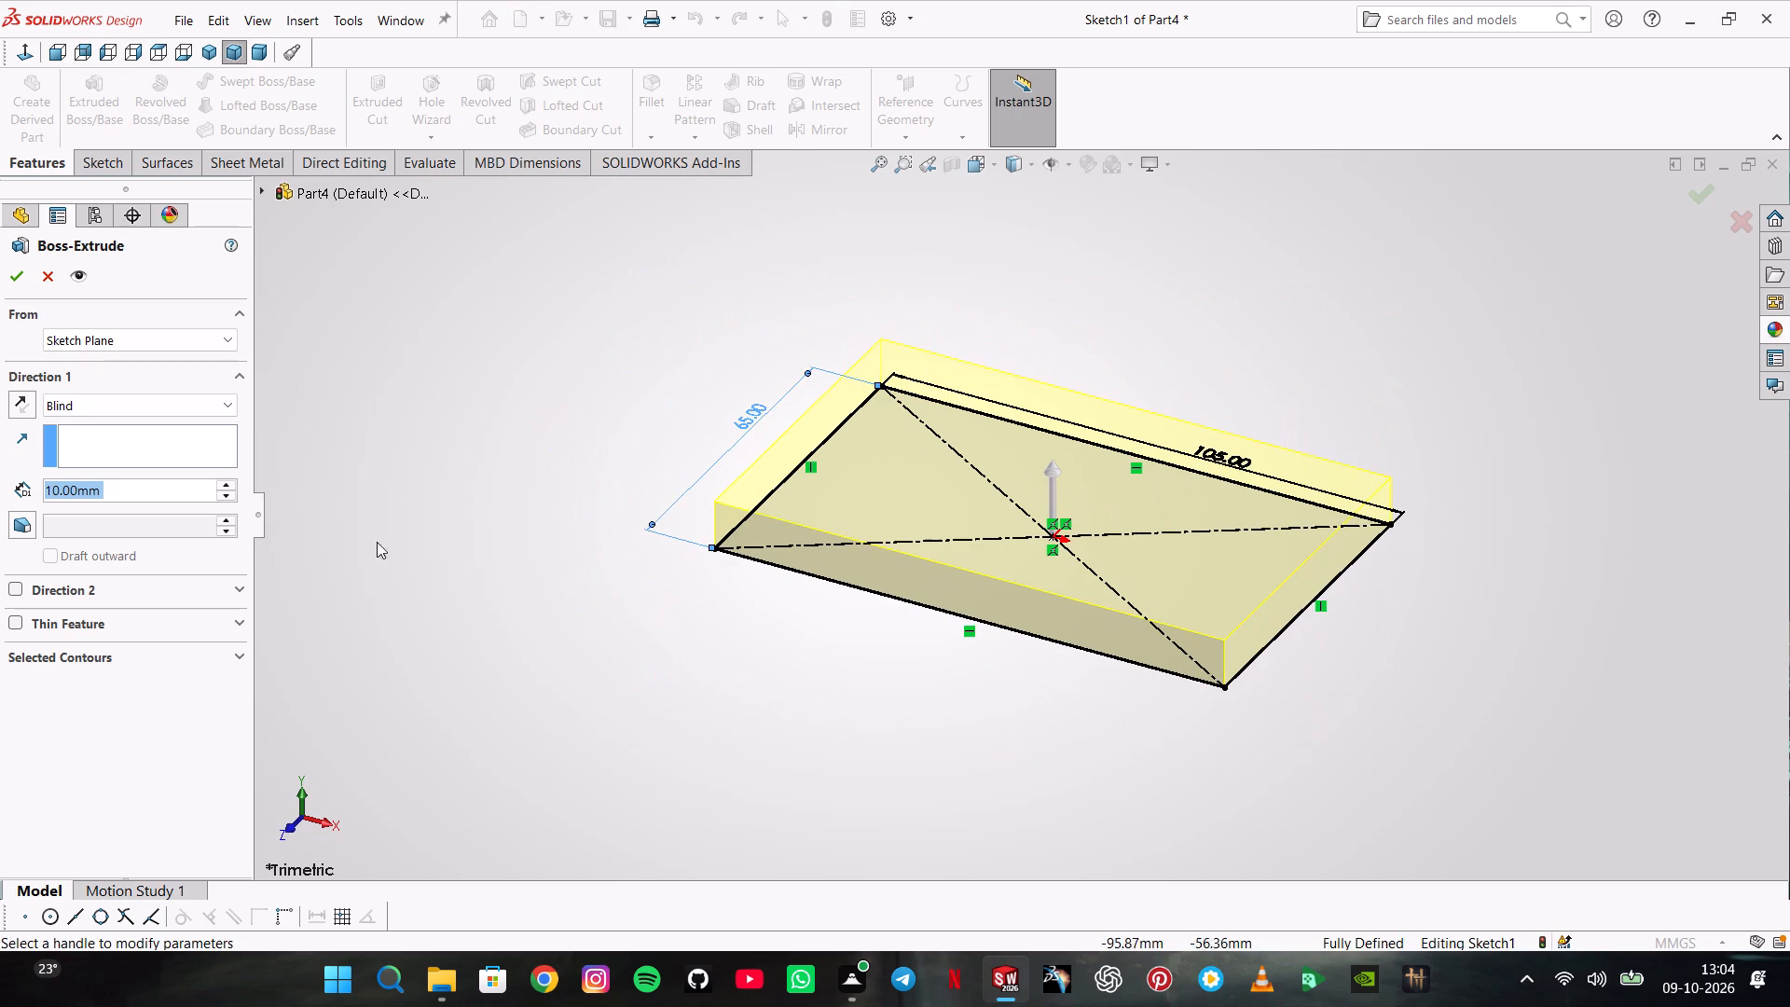
left_click(26, 405)
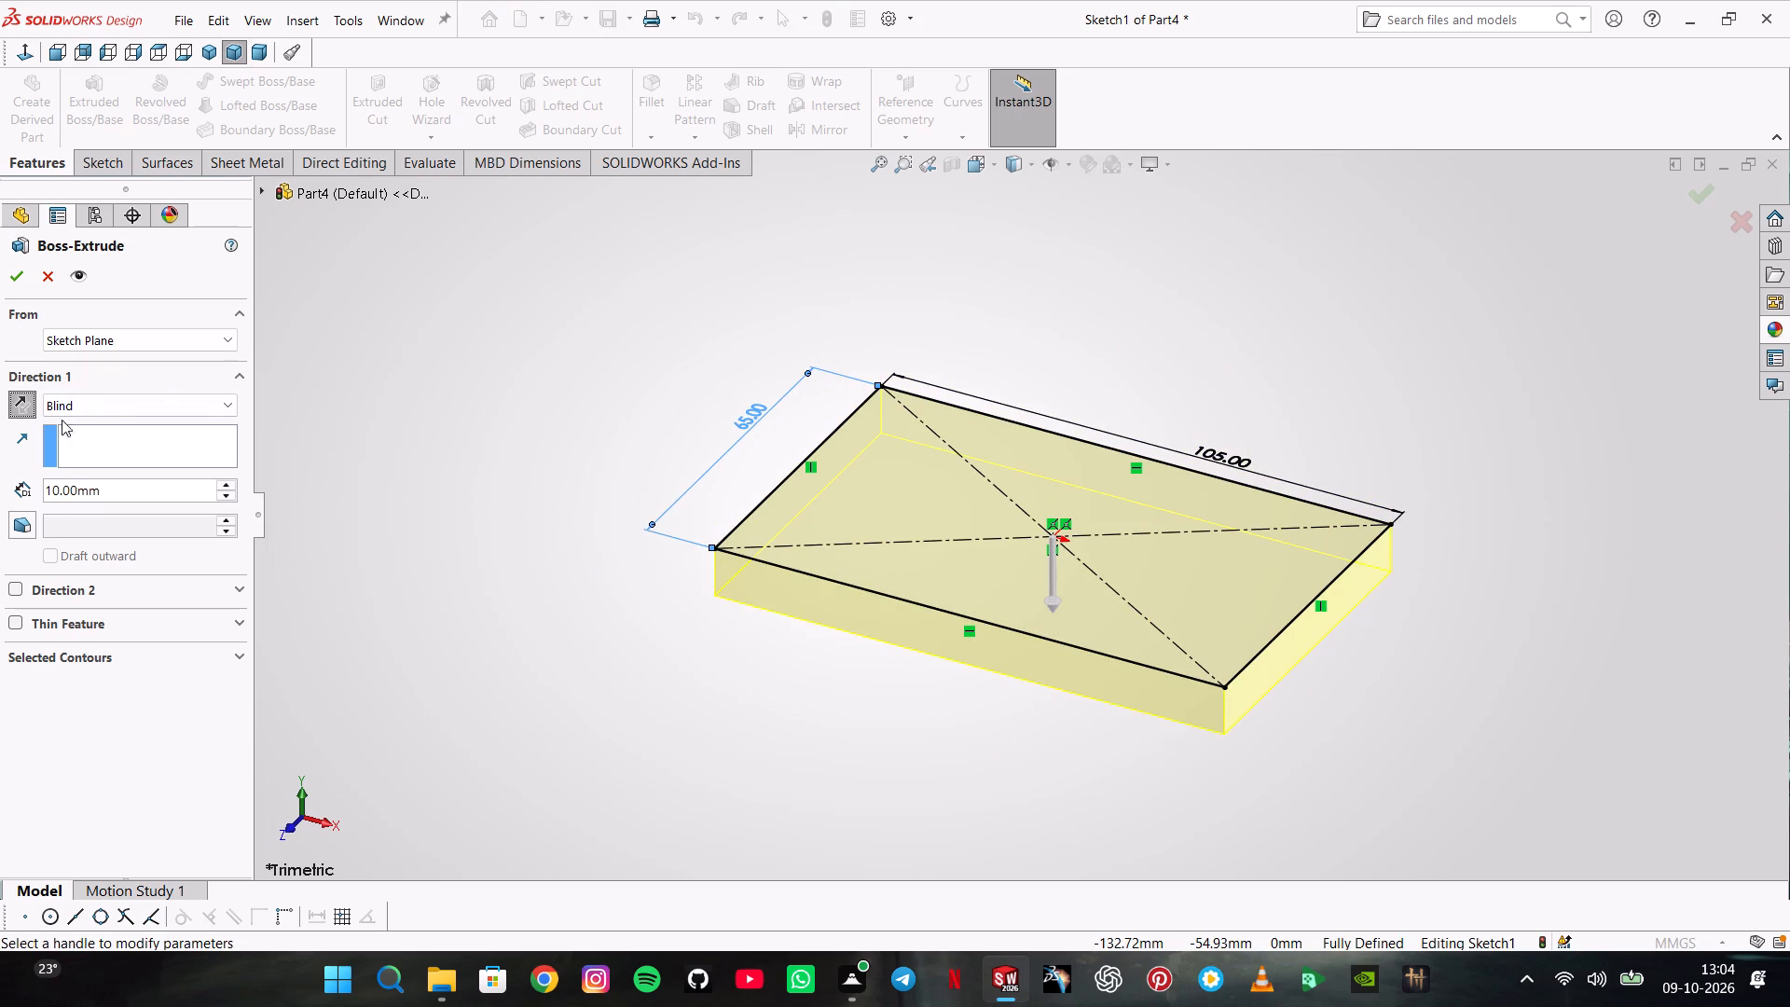
left_click(105, 490)
left_click(105, 490)
type("16")
key("Return")
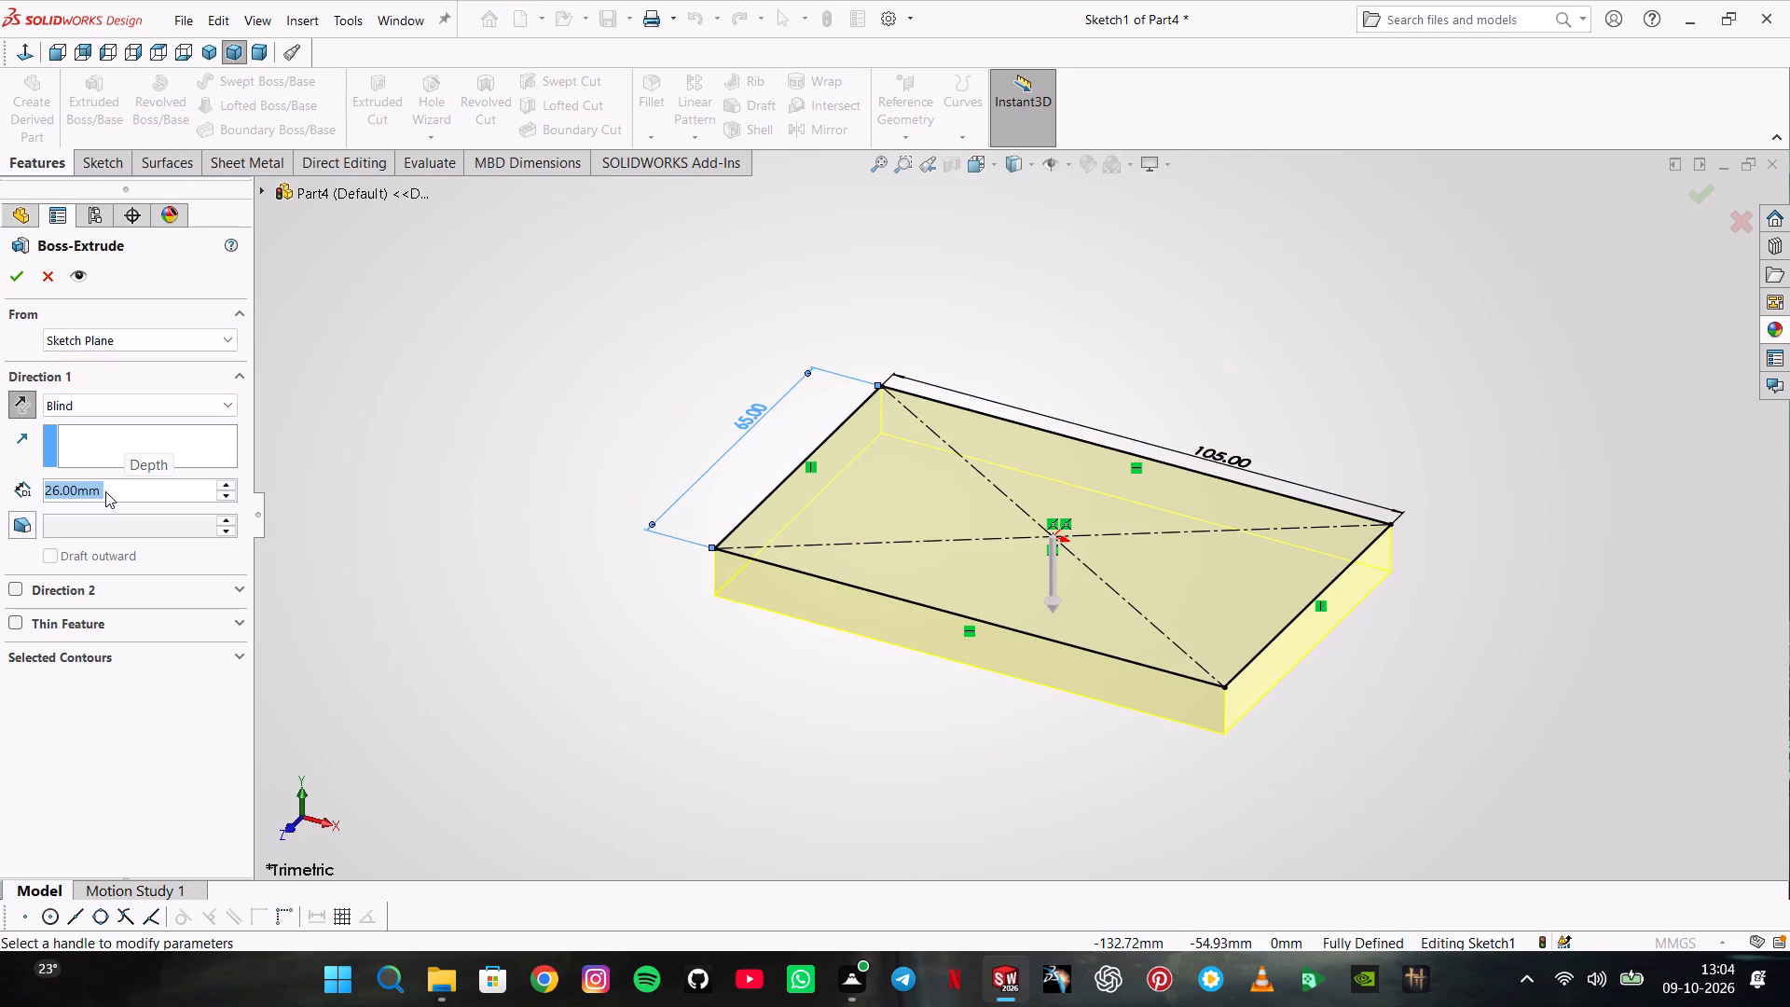
left_click(106, 491)
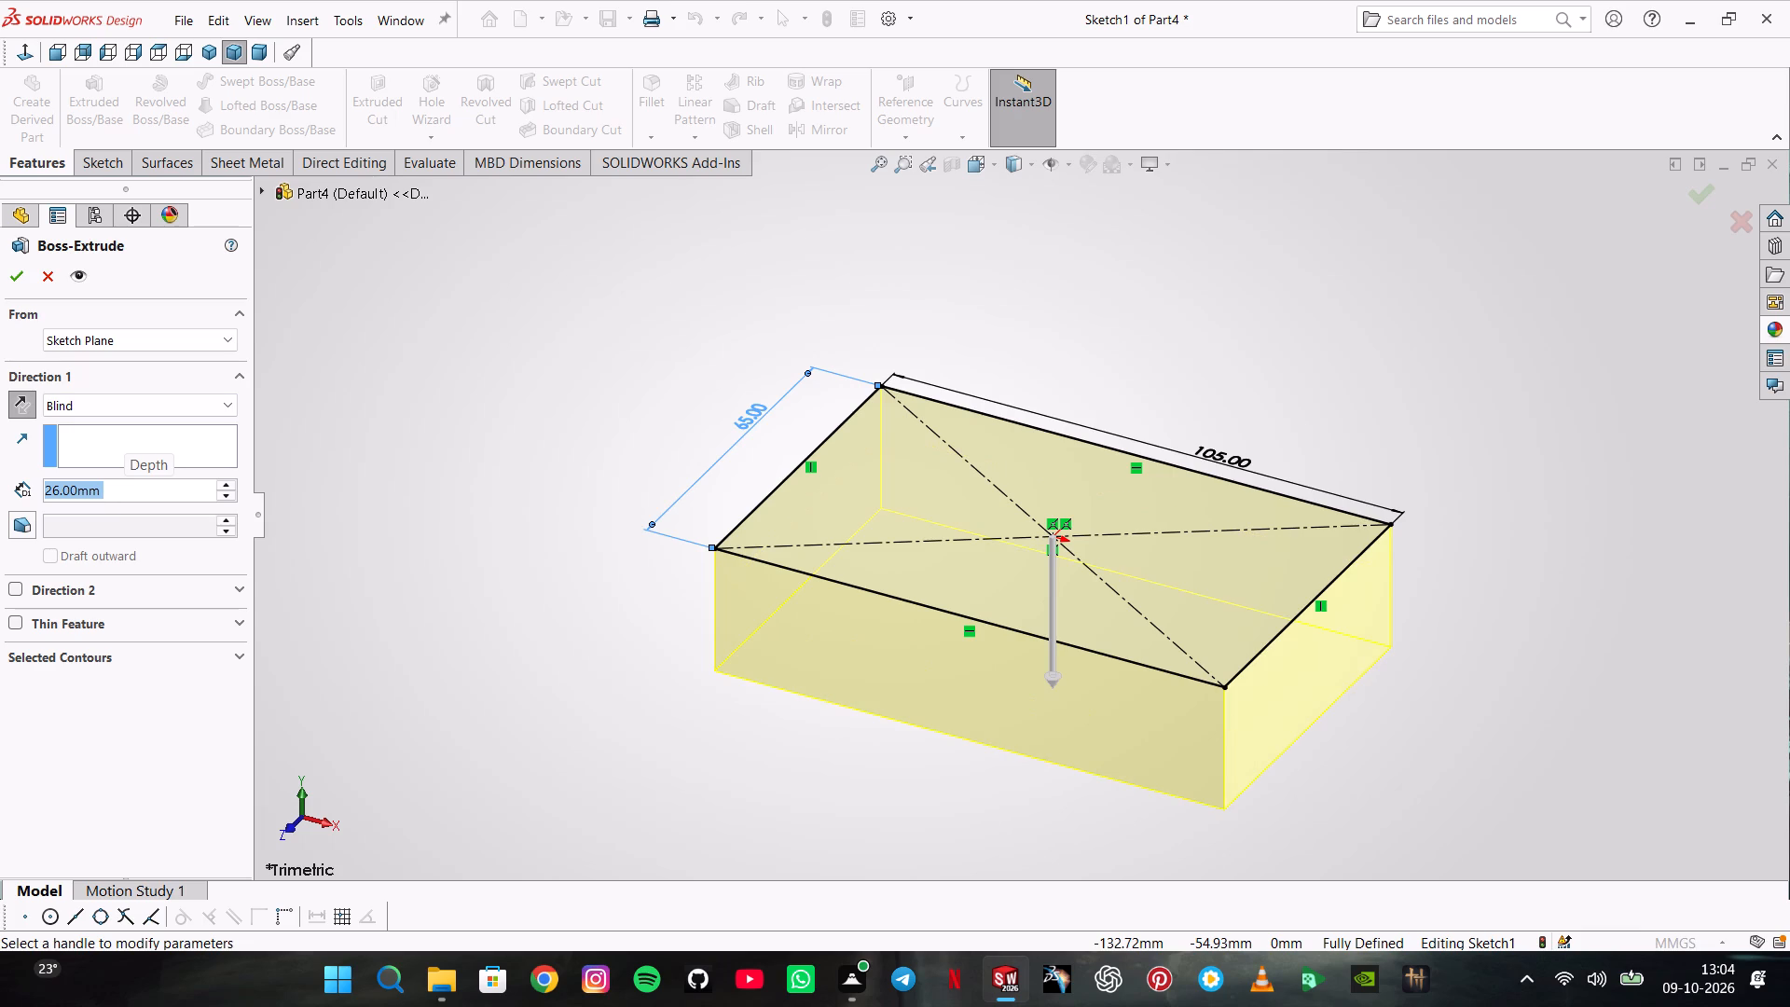
left_click(24, 476)
double_click(24, 476)
double_click(173, 488)
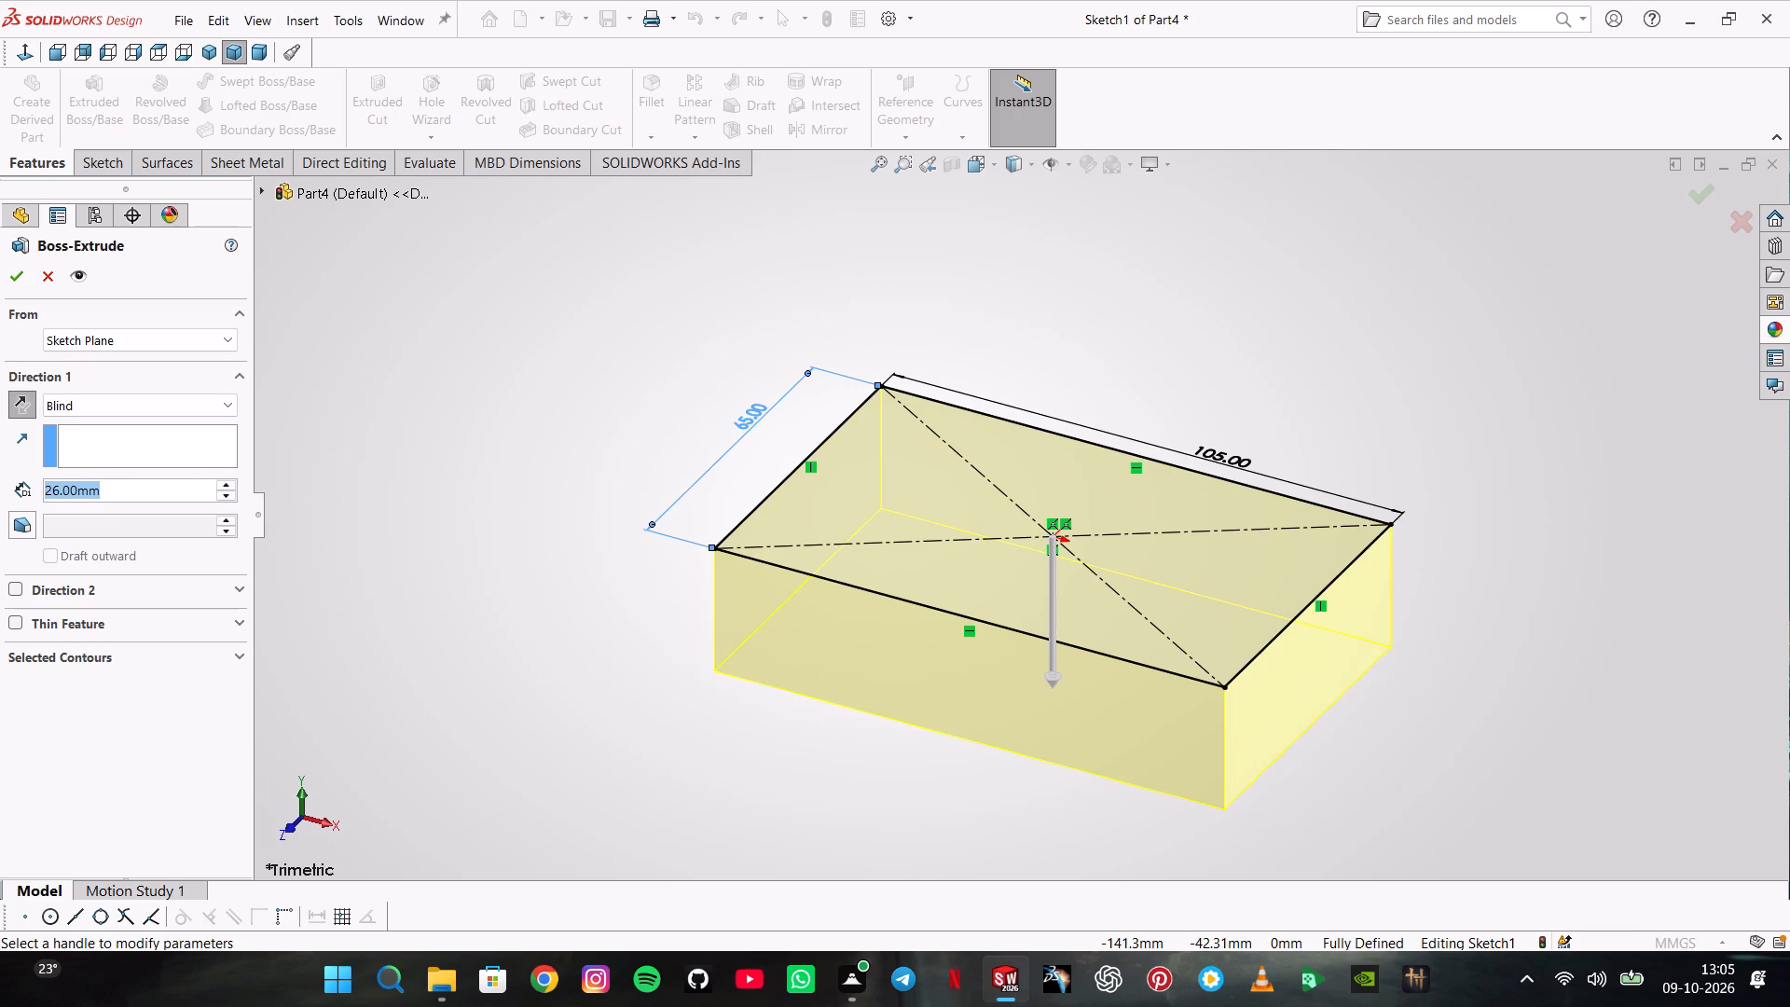
type("16")
key("Return")
key("Return")
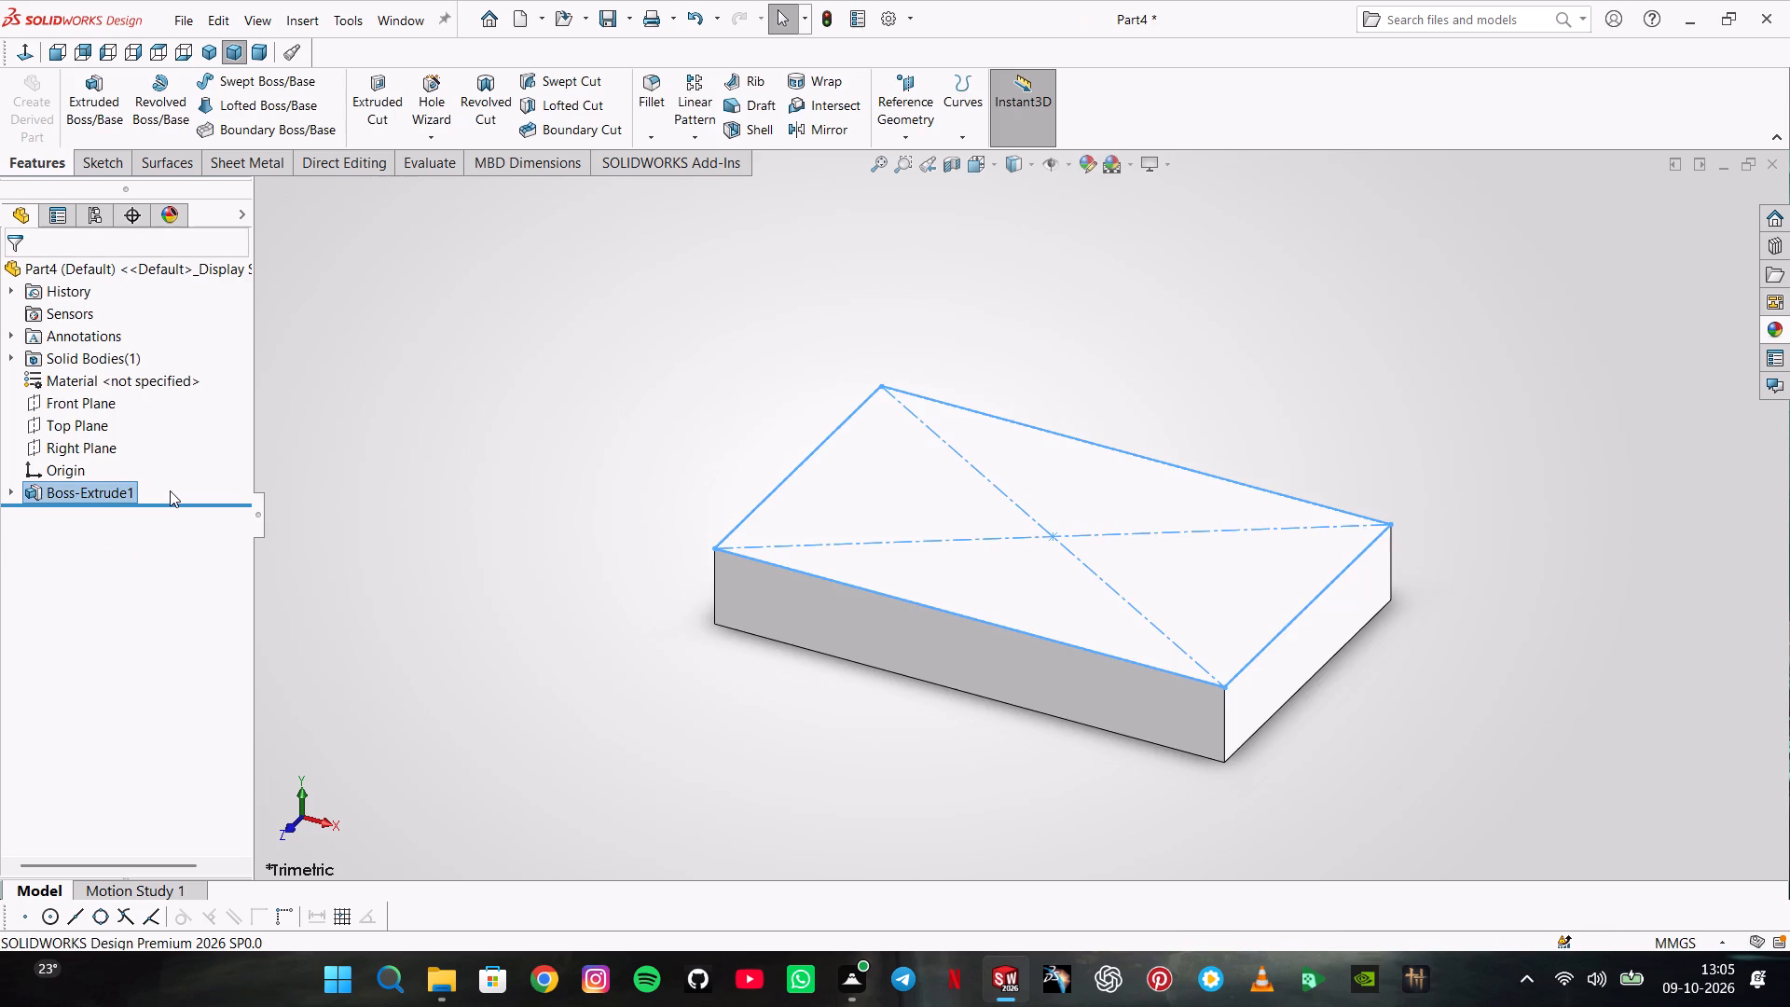
Turn on Ambient Occlusion for the model display.
left_click(1139, 172)
left_click(1135, 169)
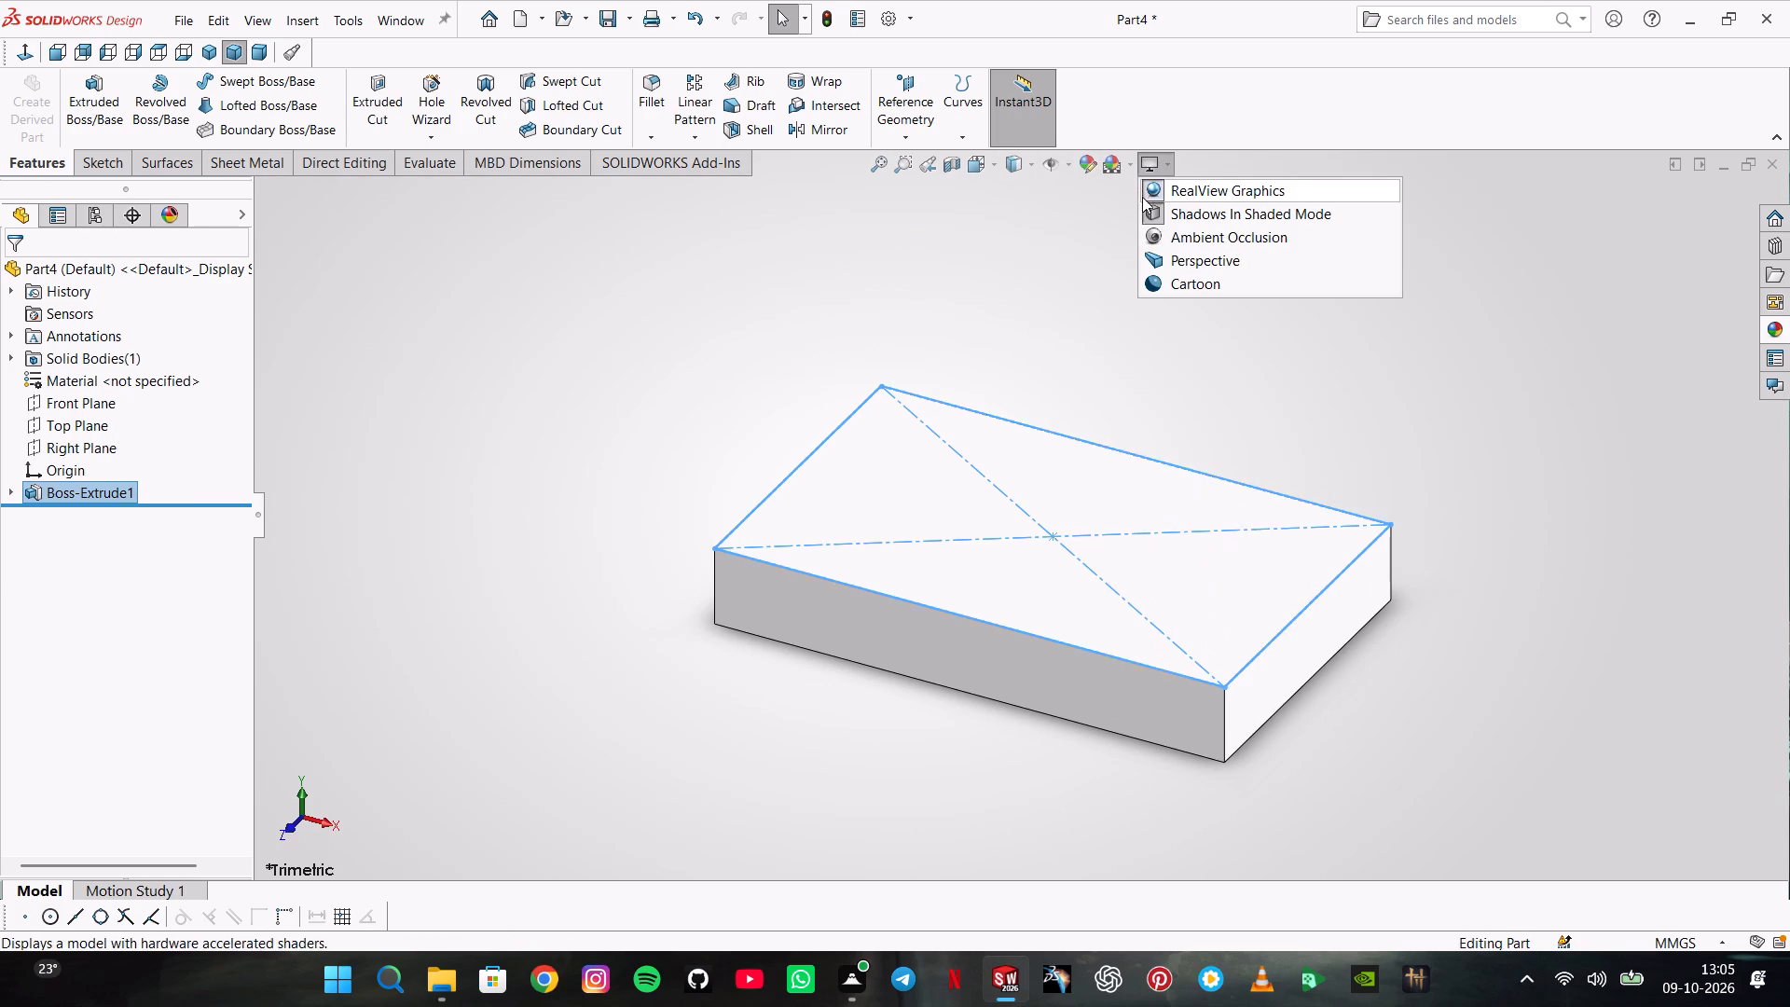
left_click(1153, 239)
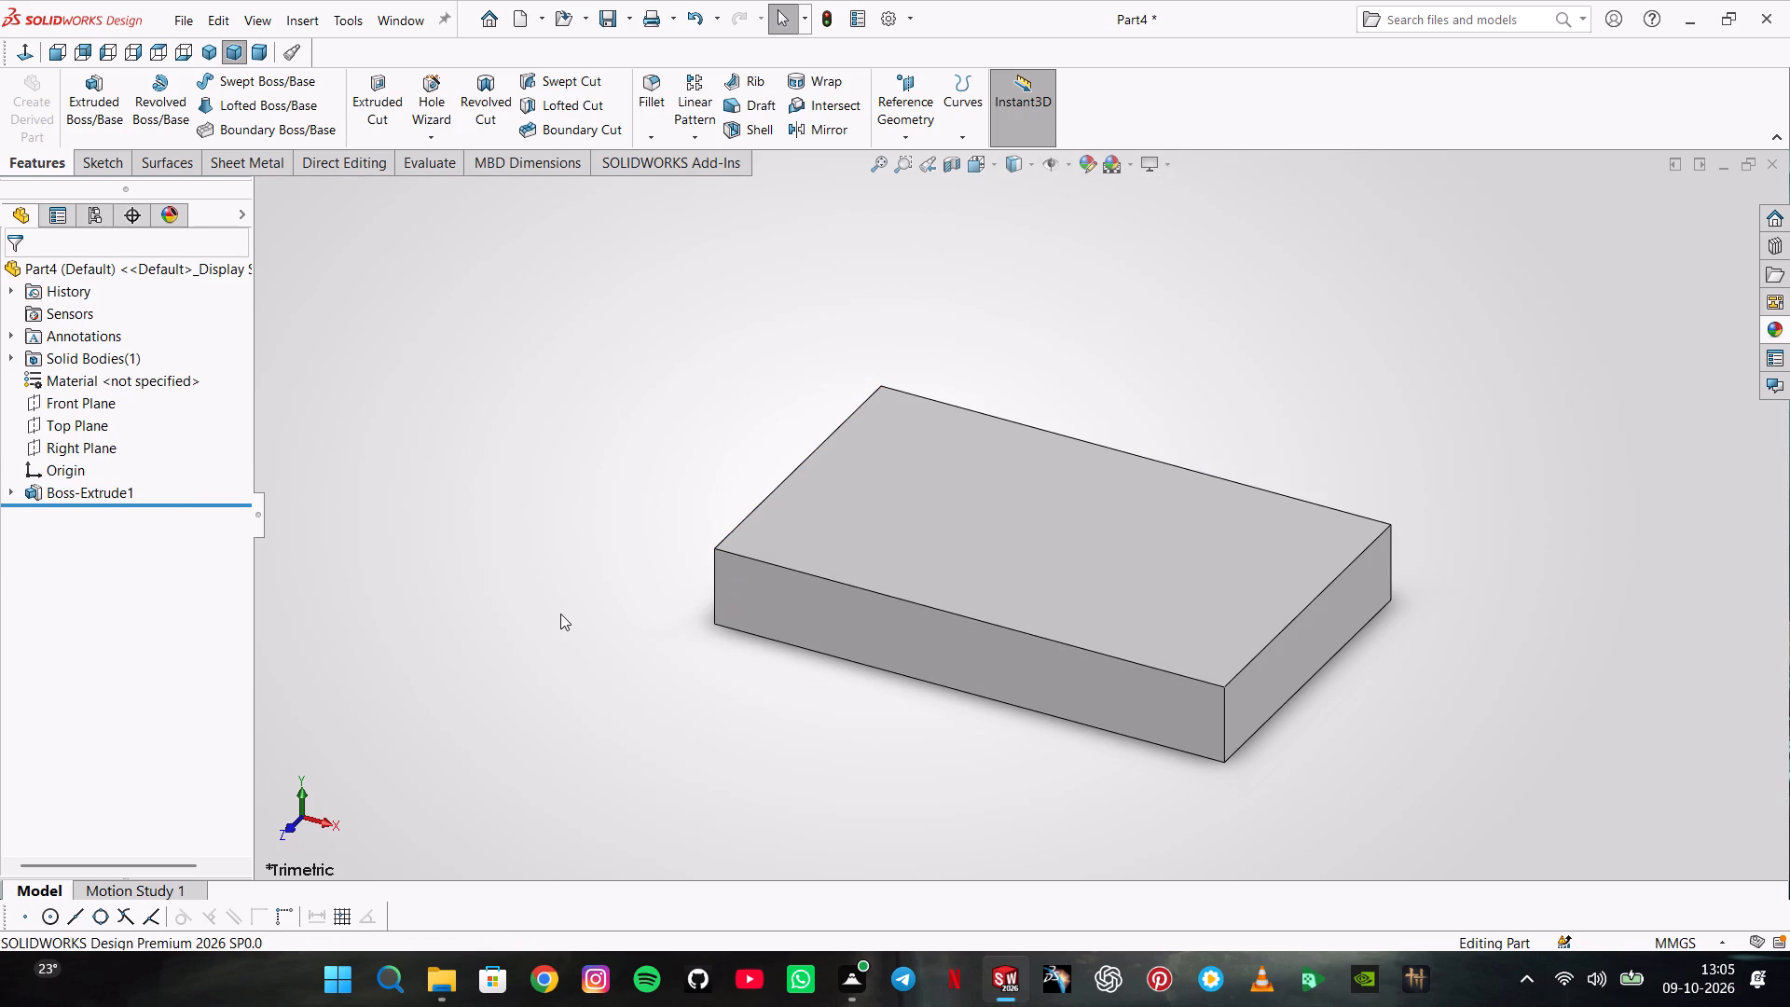
Sketch a center rectangle about 10.4 by 9.5 mm on the block's 65 mm end face, centred on the bottom edge's midpoint.
middle_click_drag(587, 604, 599, 612)
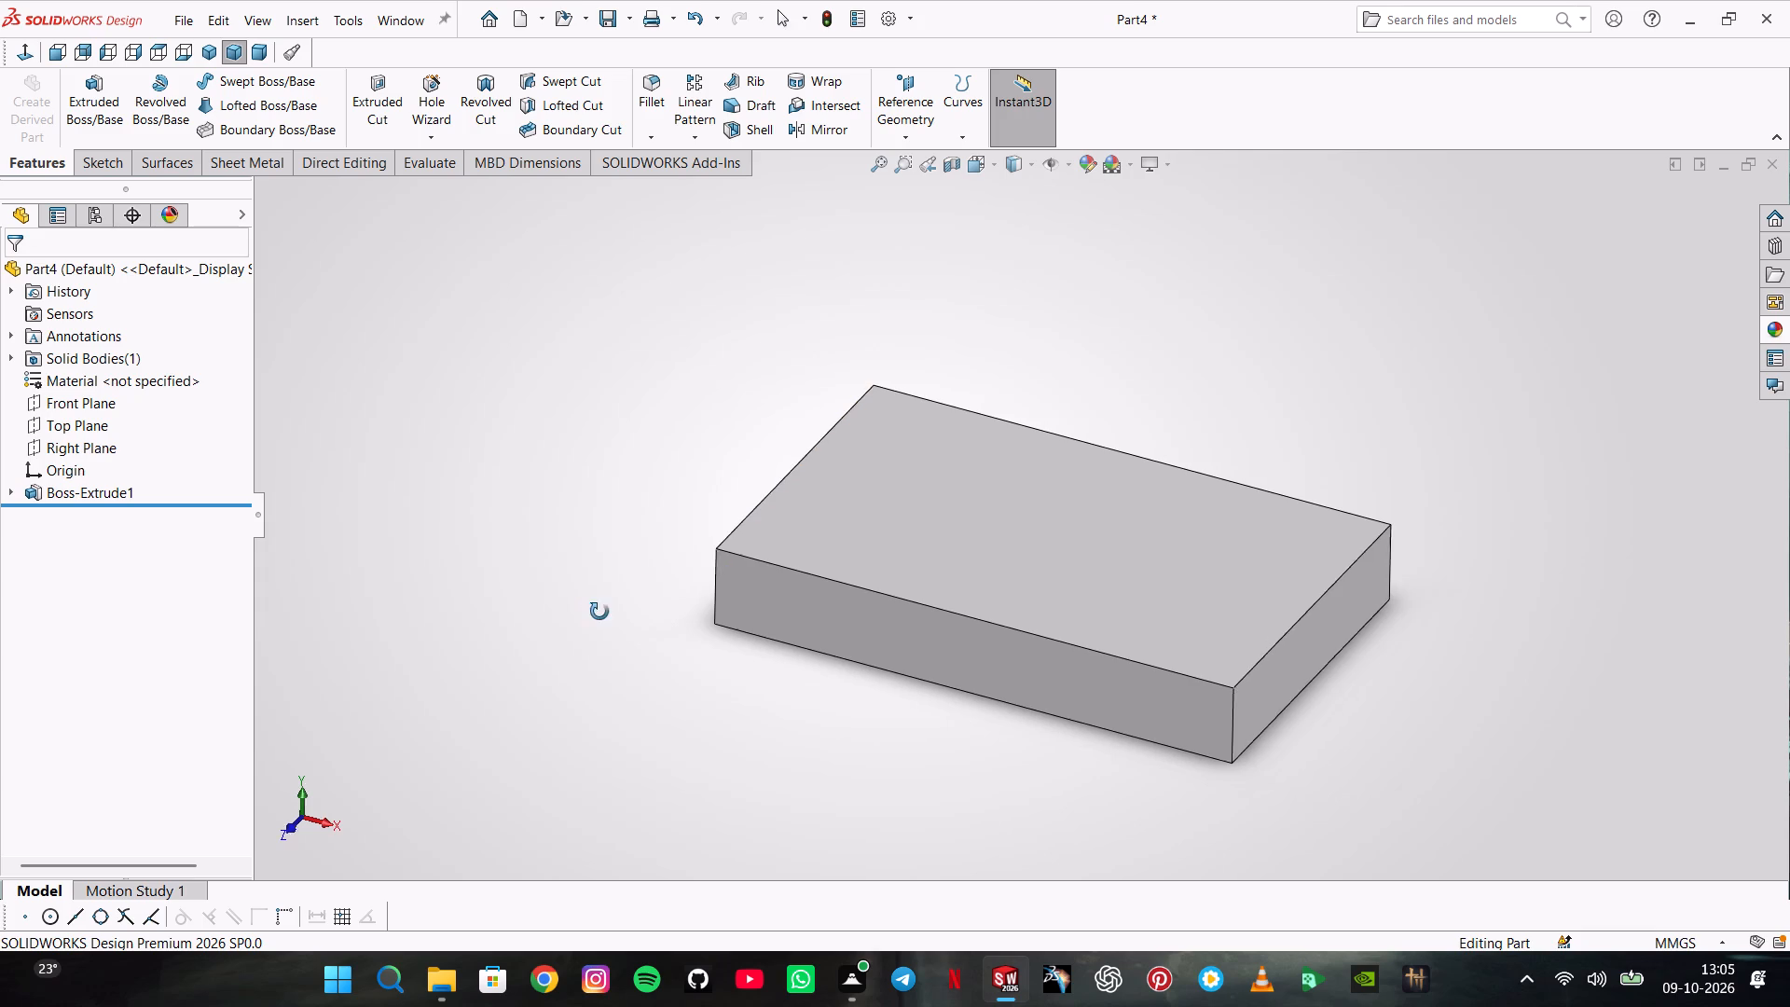
middle_click_drag(599, 612, 758, 658)
left_click(935, 522)
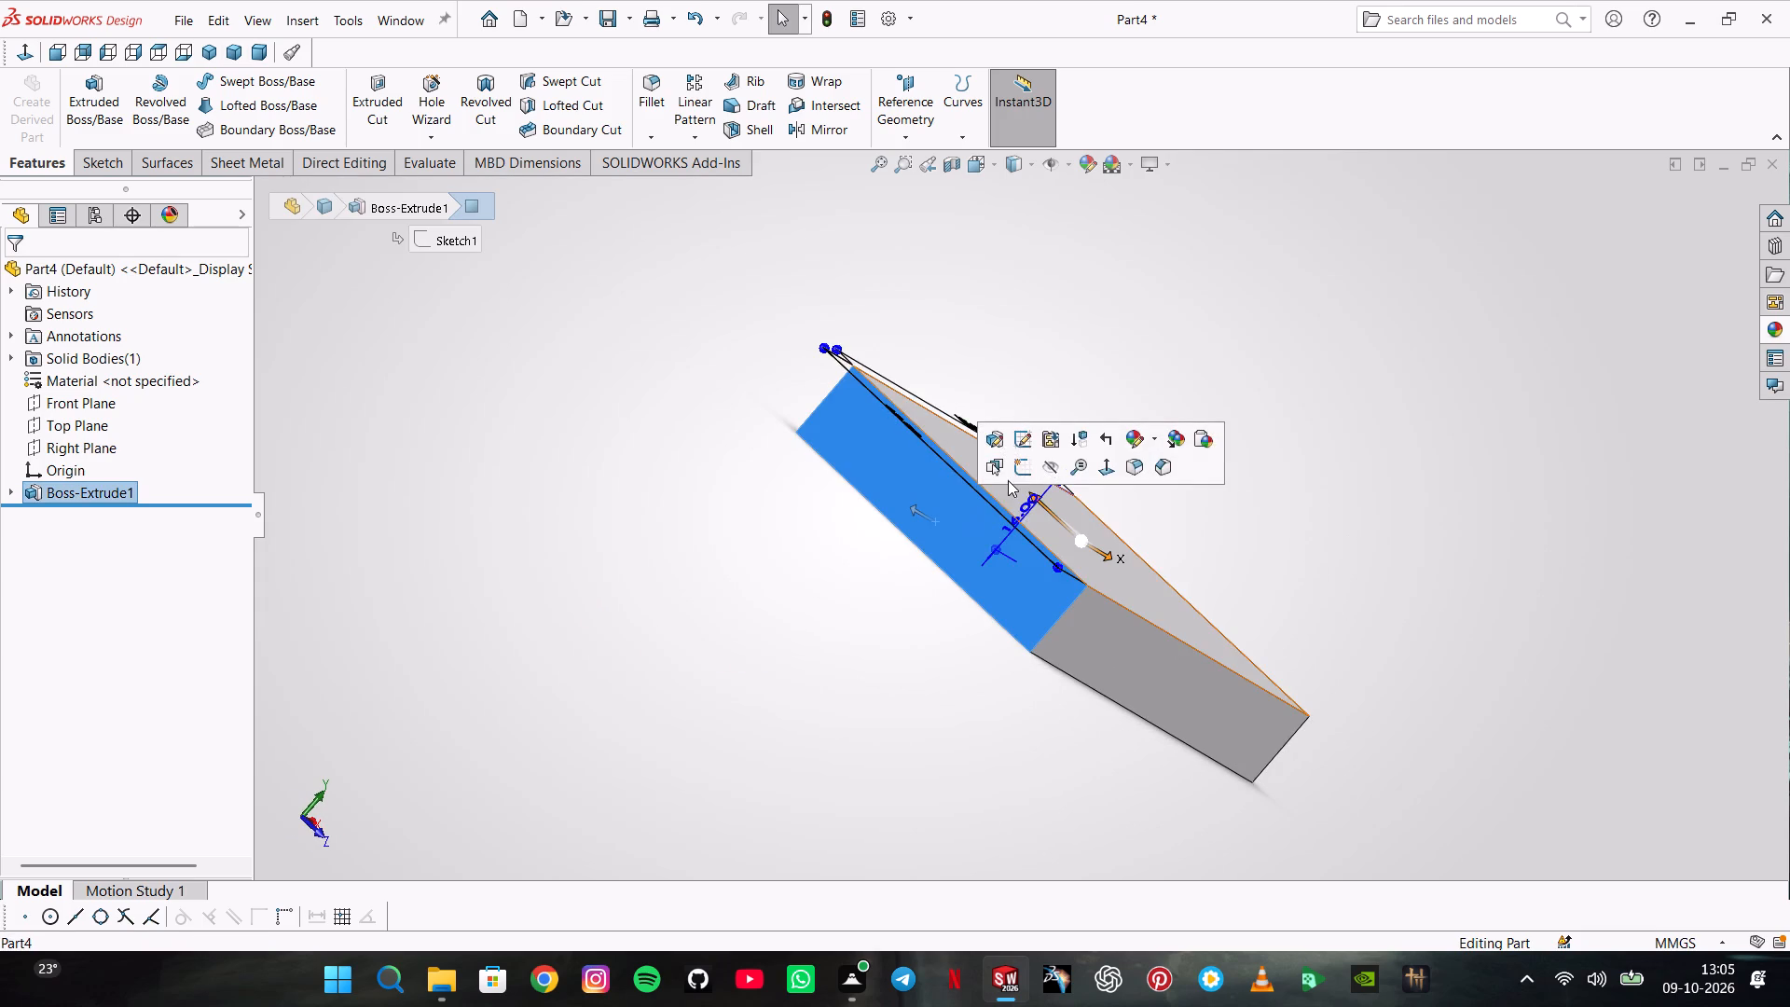
left_click(1017, 475)
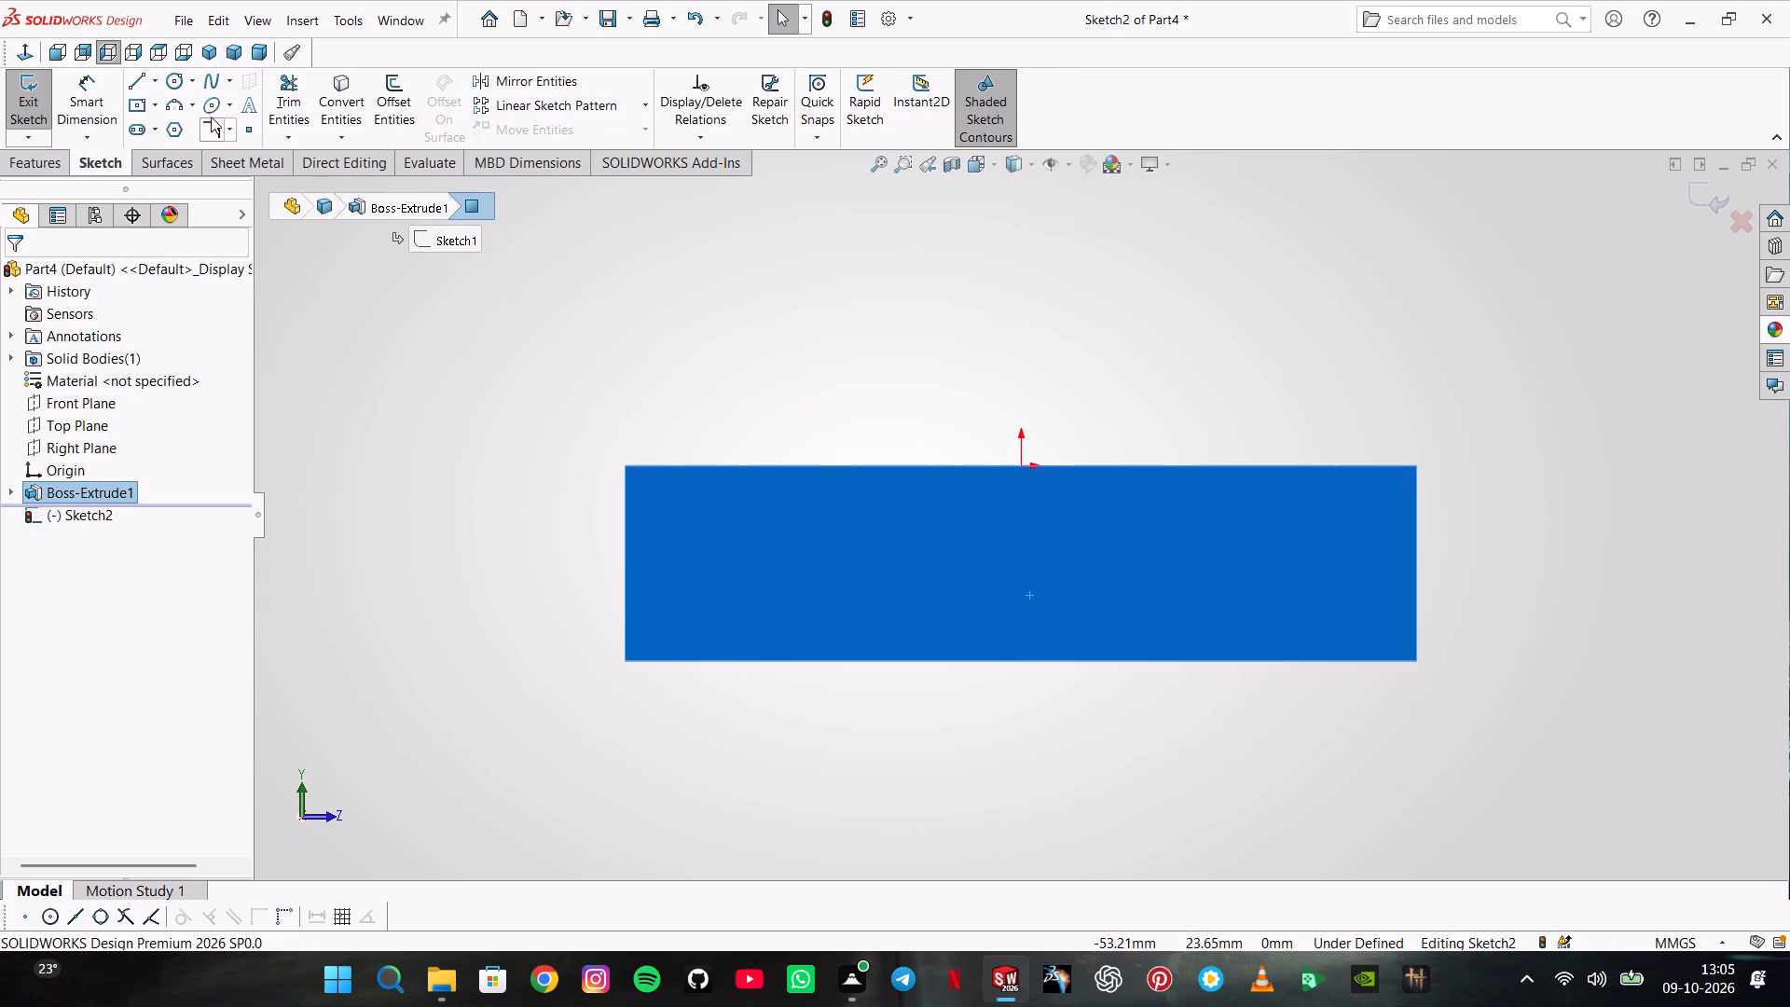
left_click(140, 107)
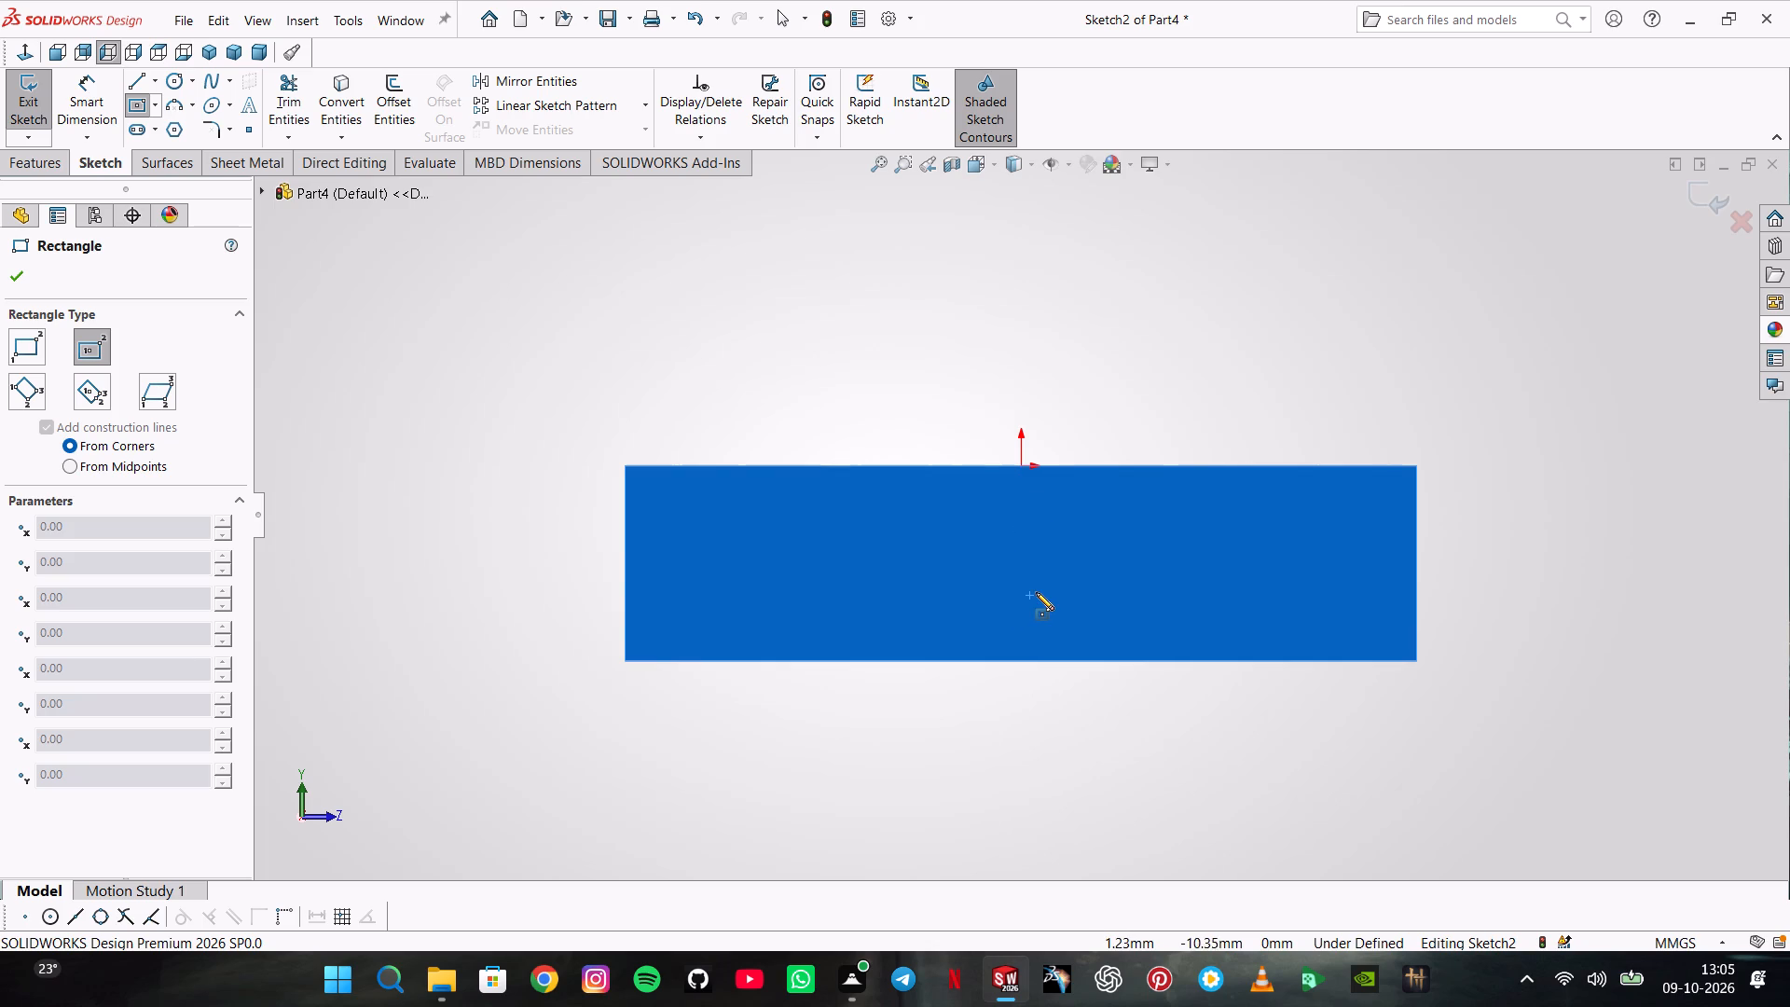
left_click(1024, 664)
left_click(1084, 719)
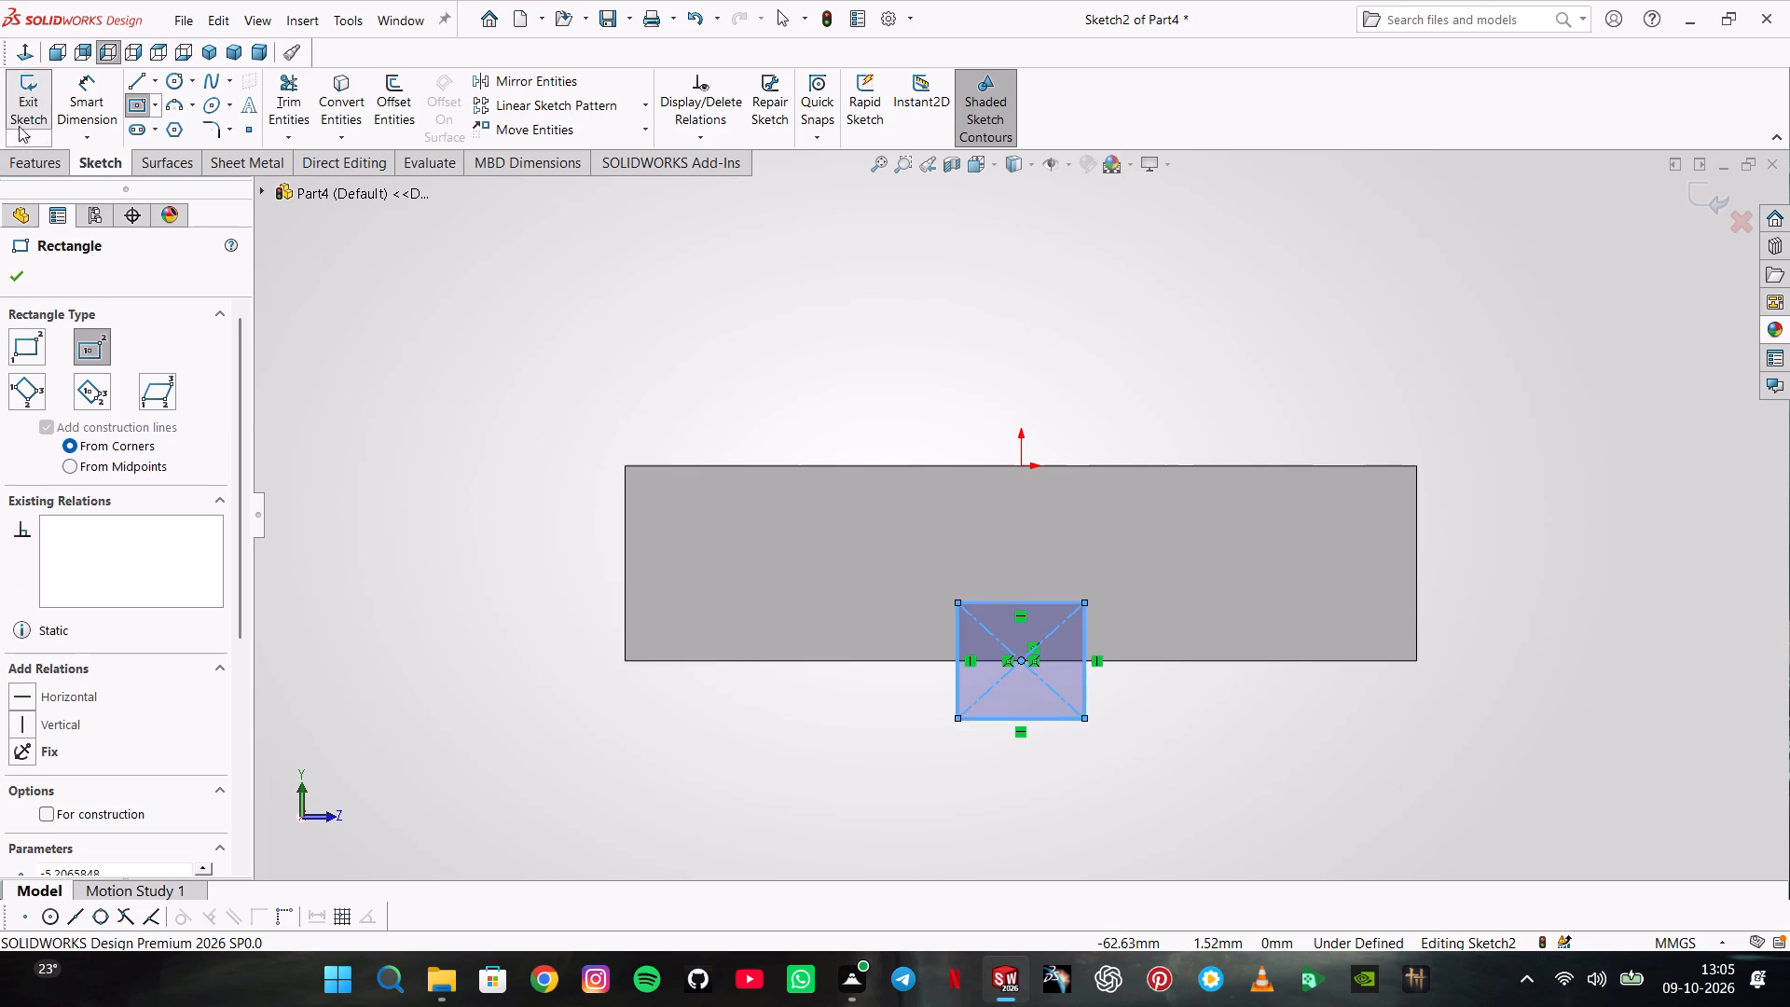
Dimension the end-face rectangle to 16 mm high and 31 mm wide.
left_click(85, 97)
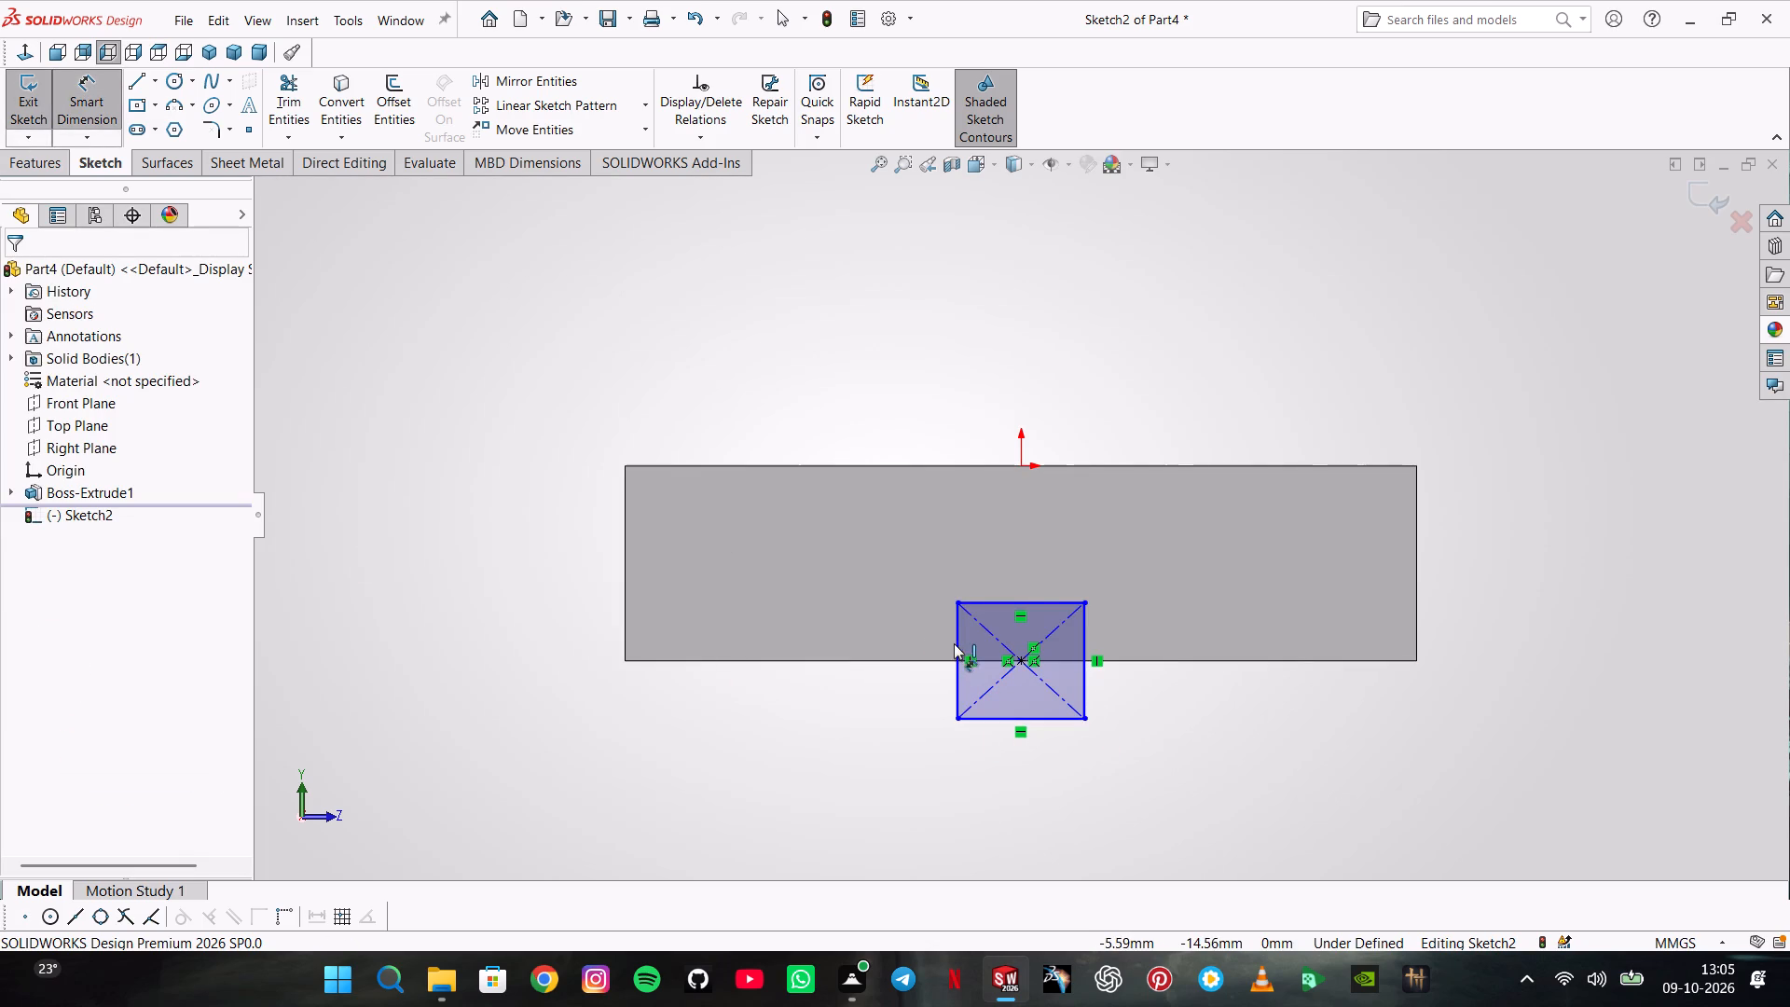
left_click(957, 641)
left_click(460, 680)
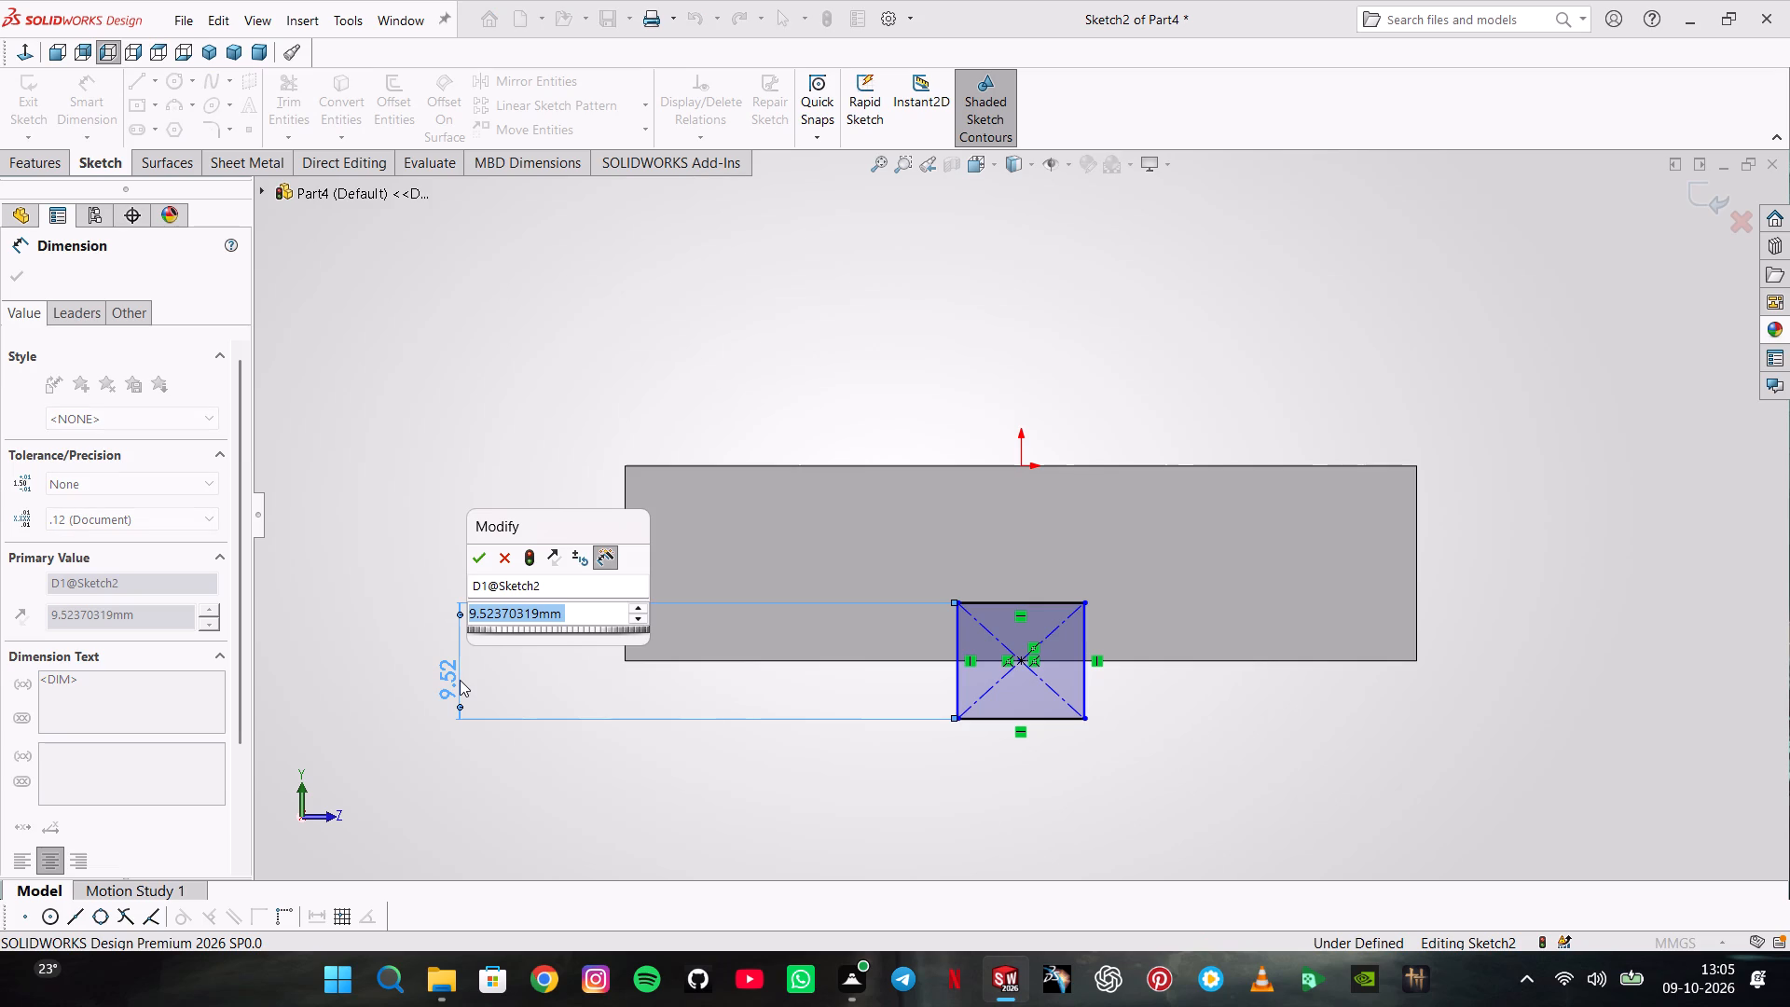
type("16")
key("Return")
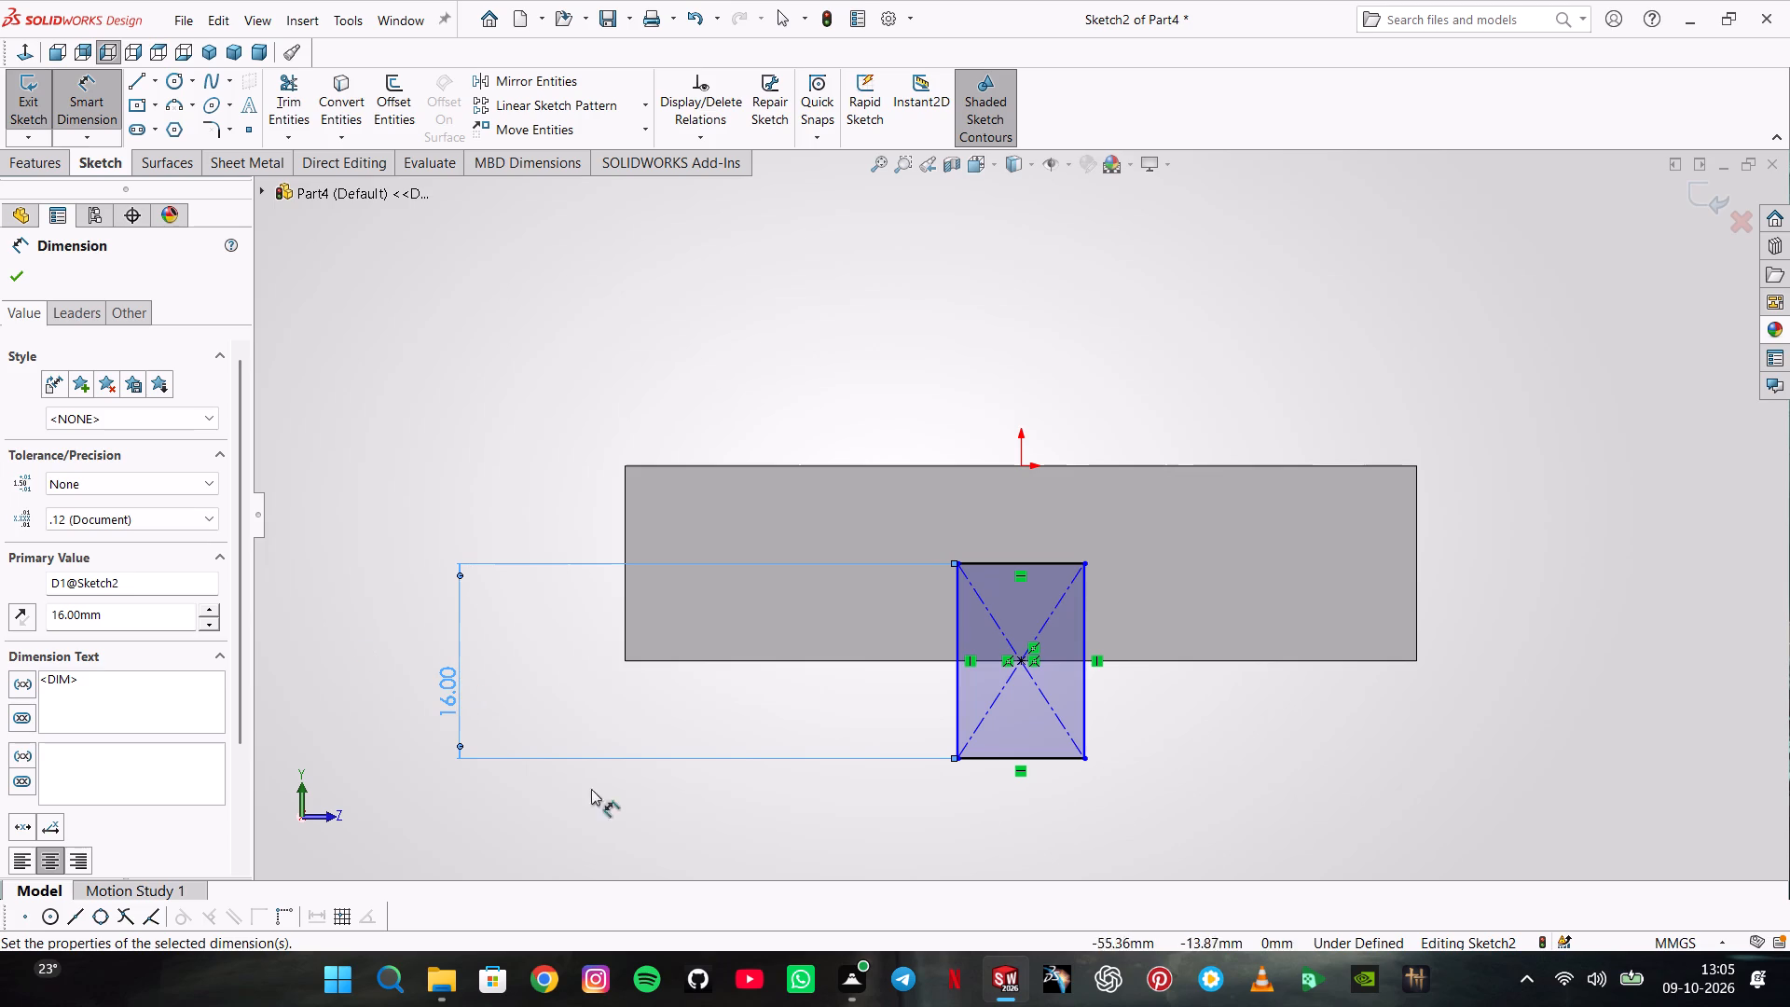
left_click(1032, 756)
left_click(1019, 802)
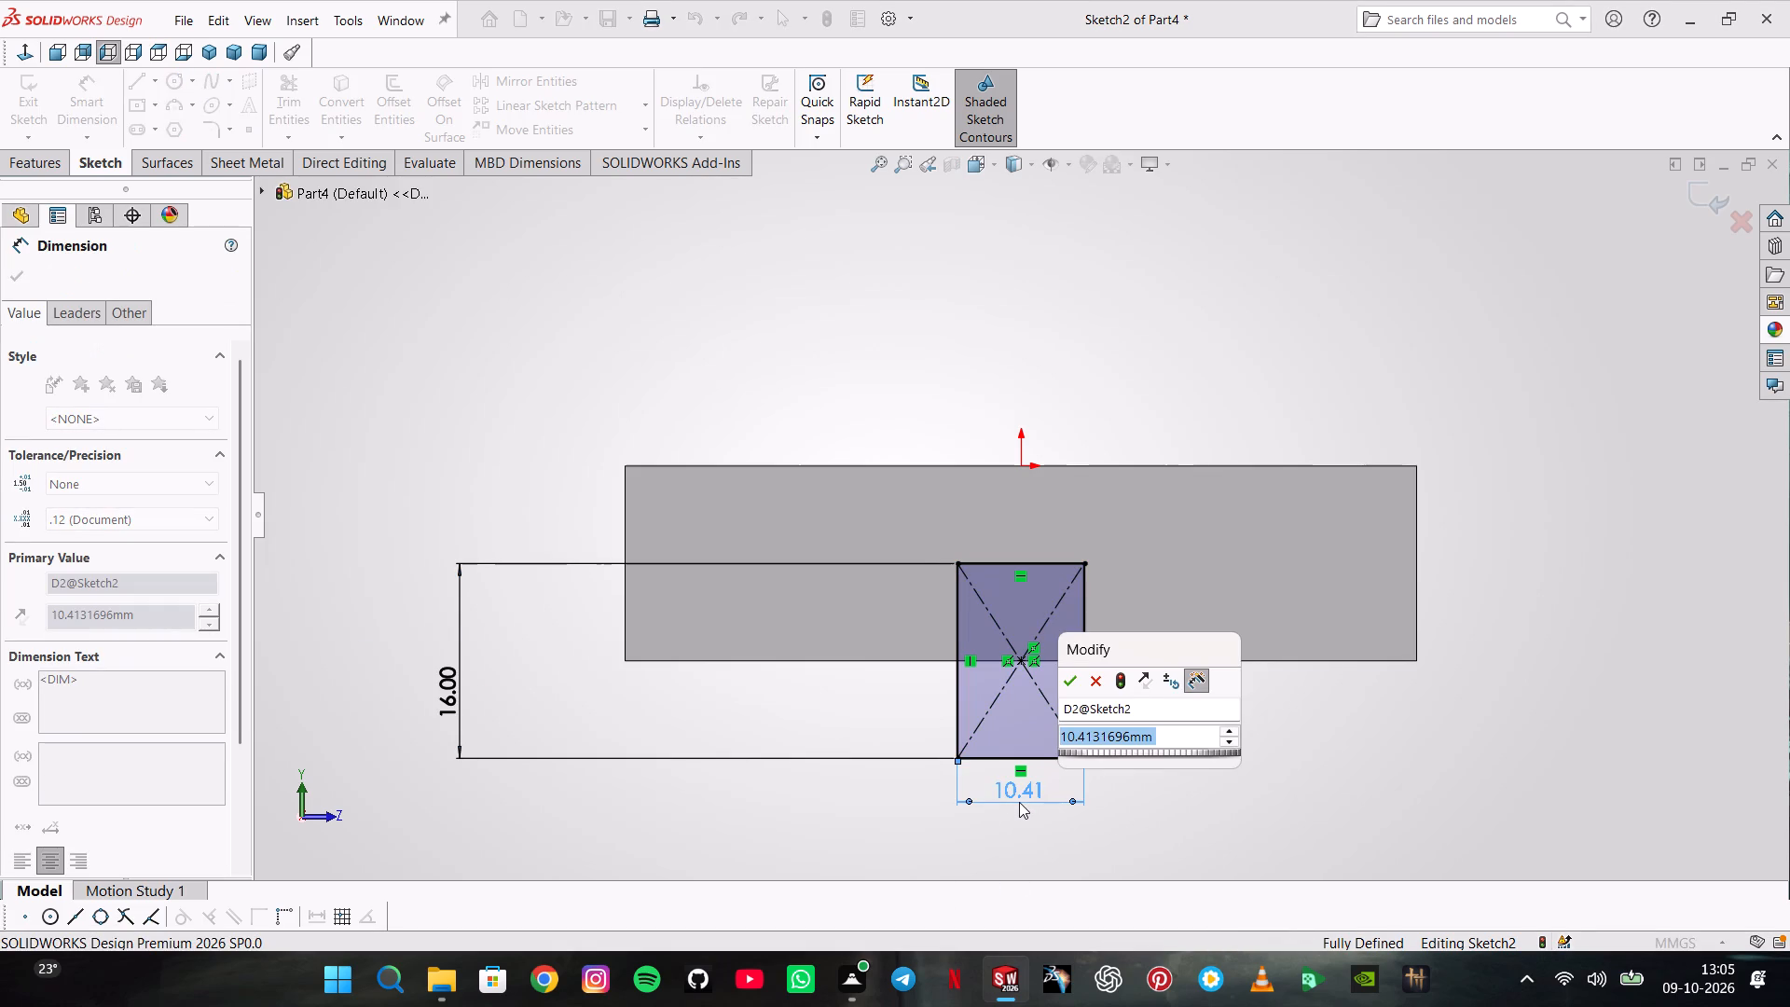
key("3")
key("1")
key("Return")
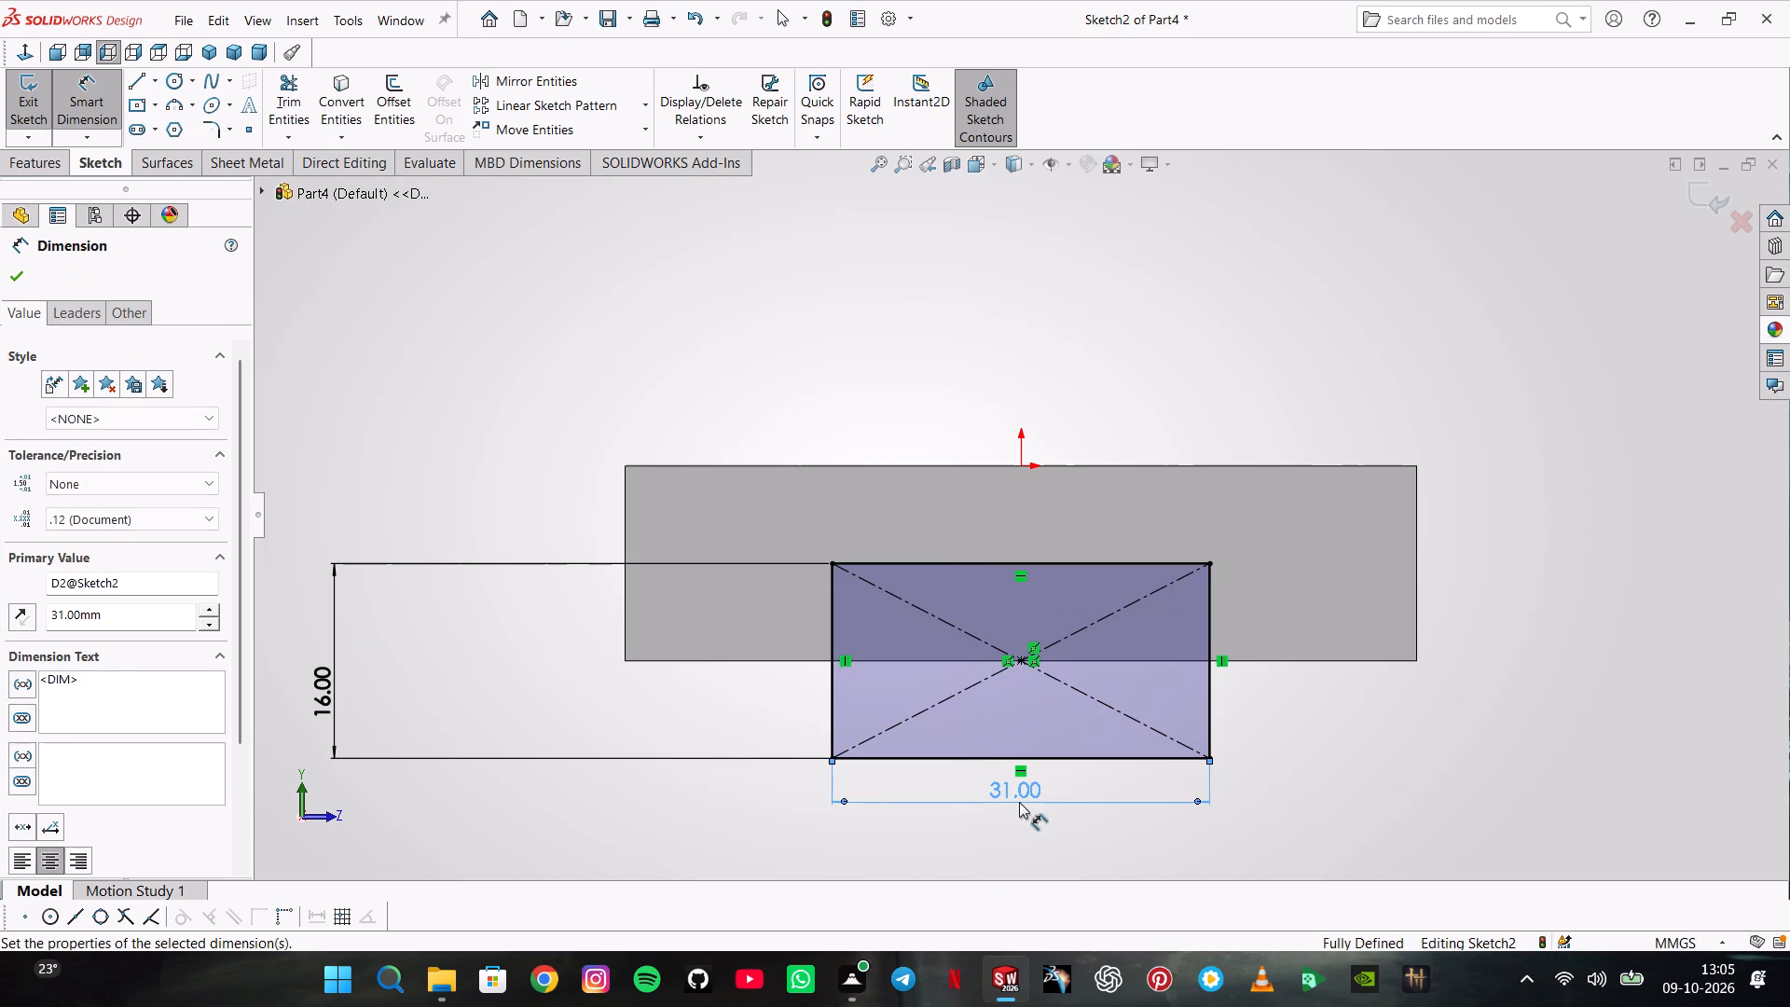
Add a collinear relation between the rectangle's top line and the bottom edge of the block's end face.
scroll(1084, 642, "down", 6)
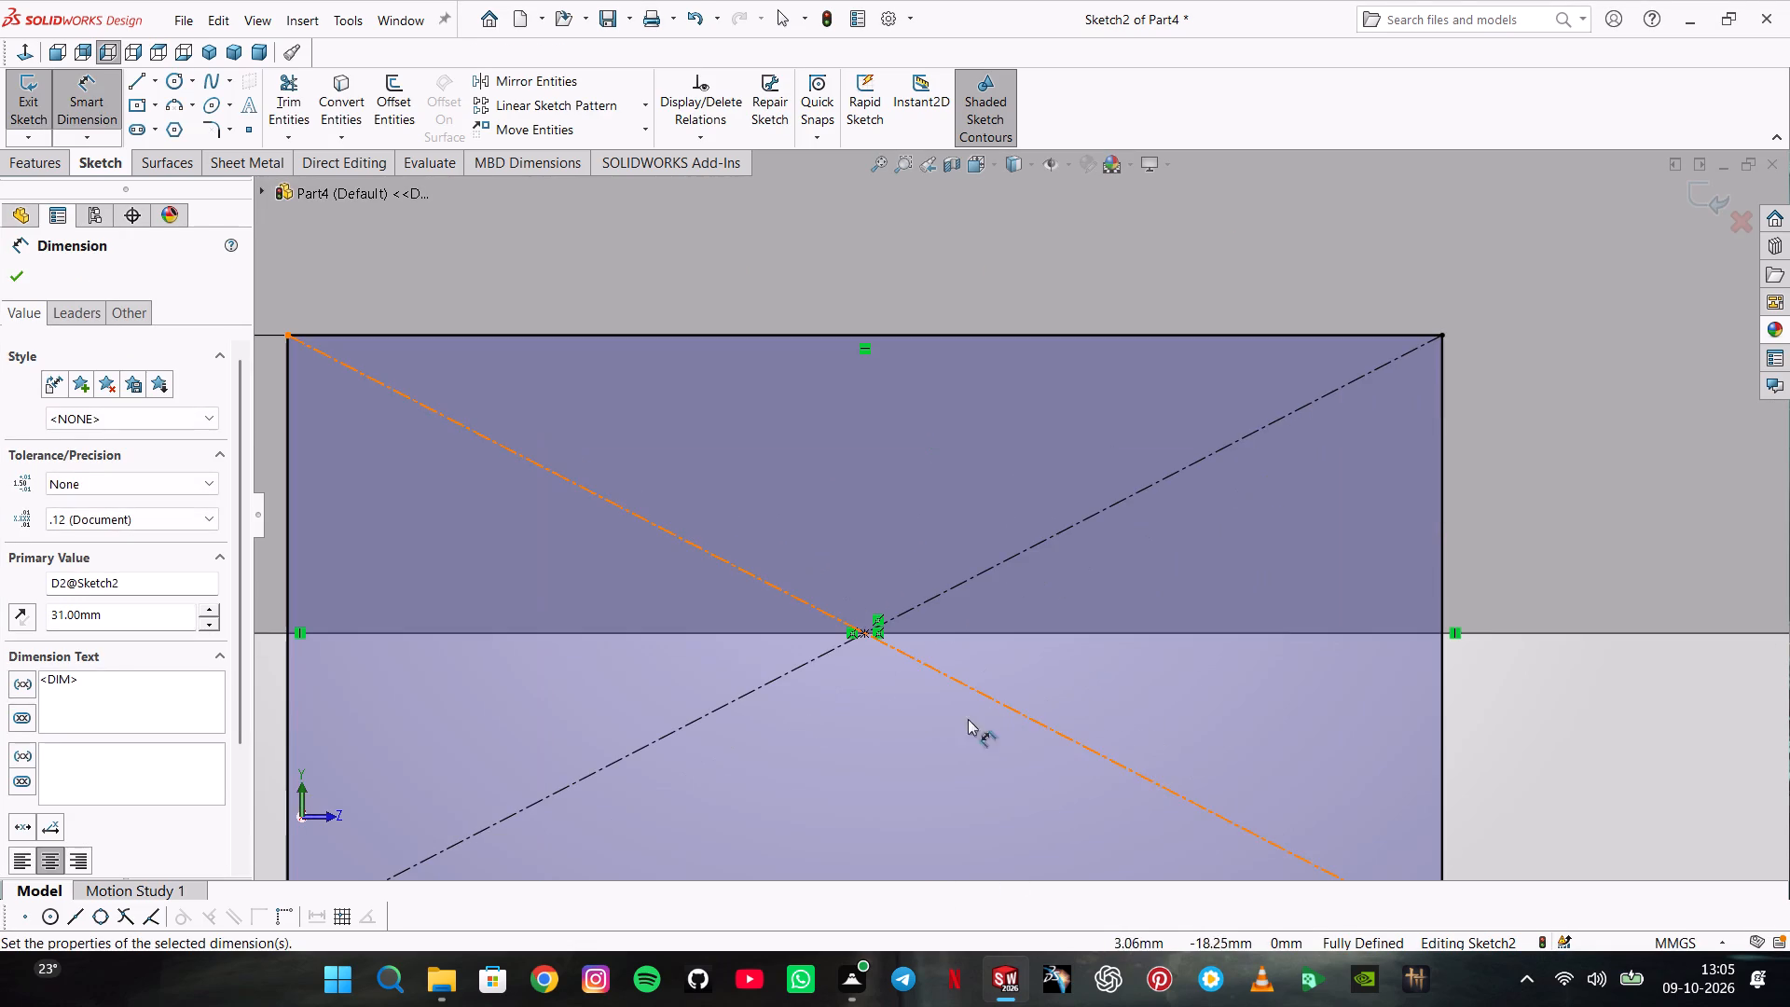
key("Escape")
left_click(947, 333)
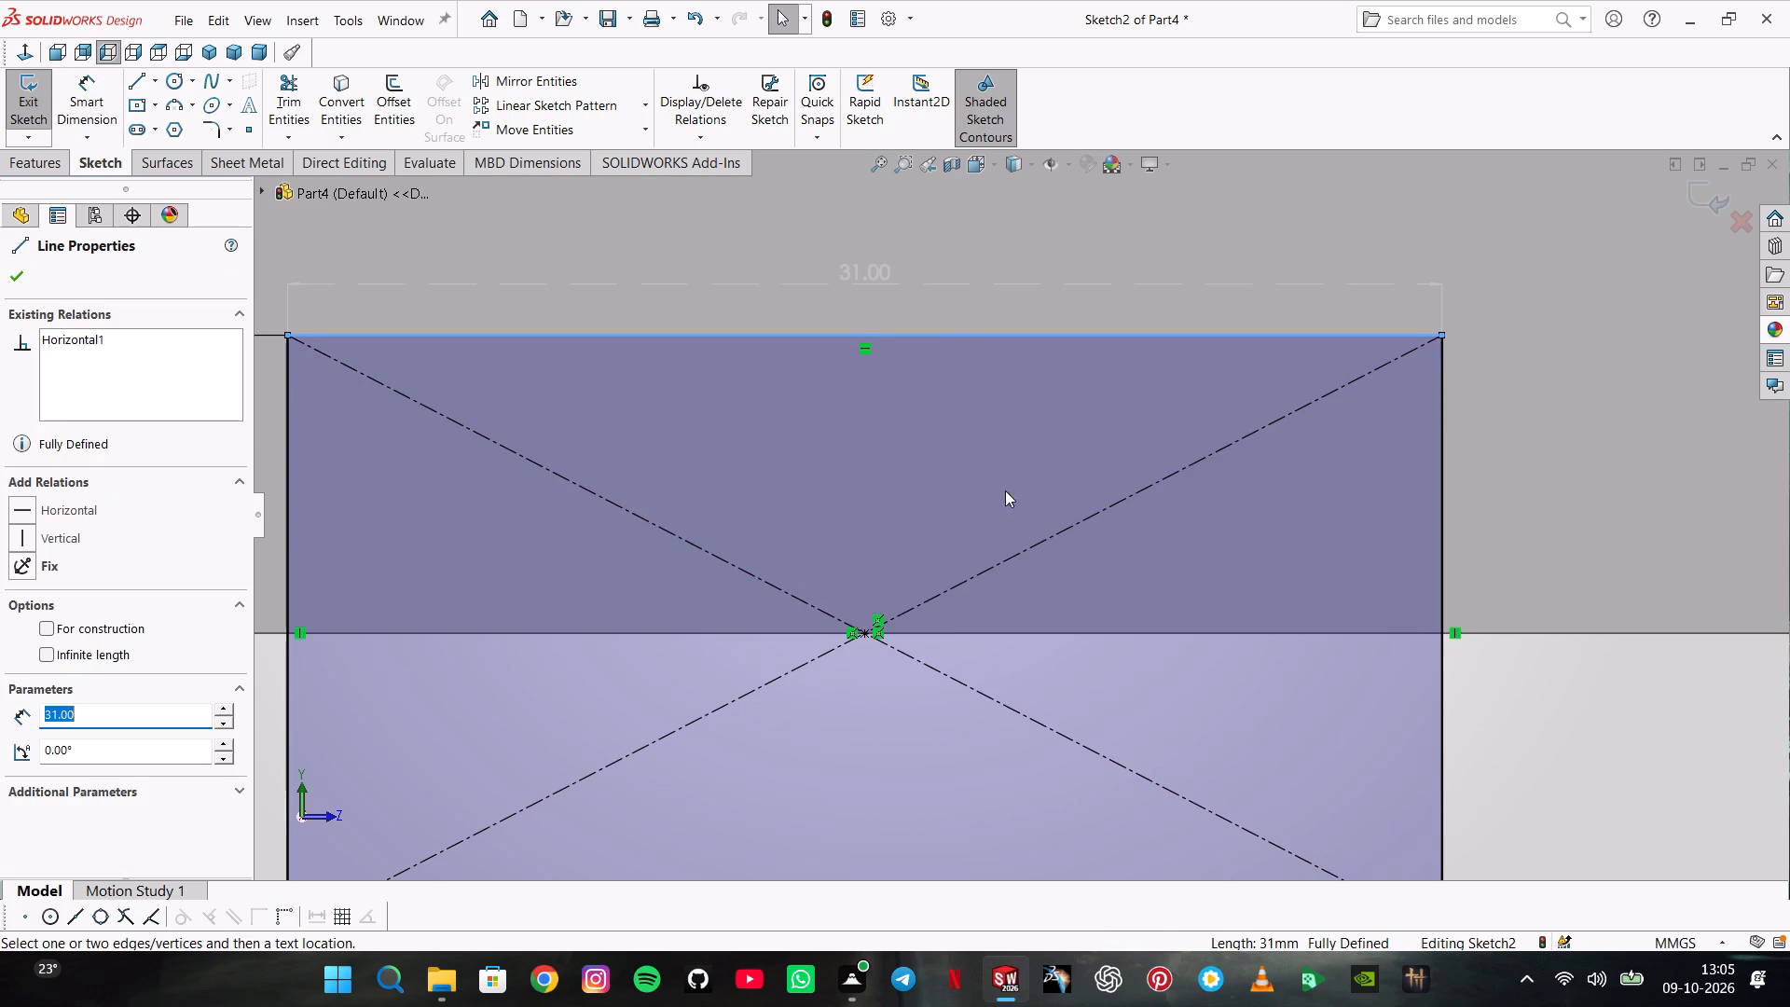
left_click(1043, 634, "ctrl")
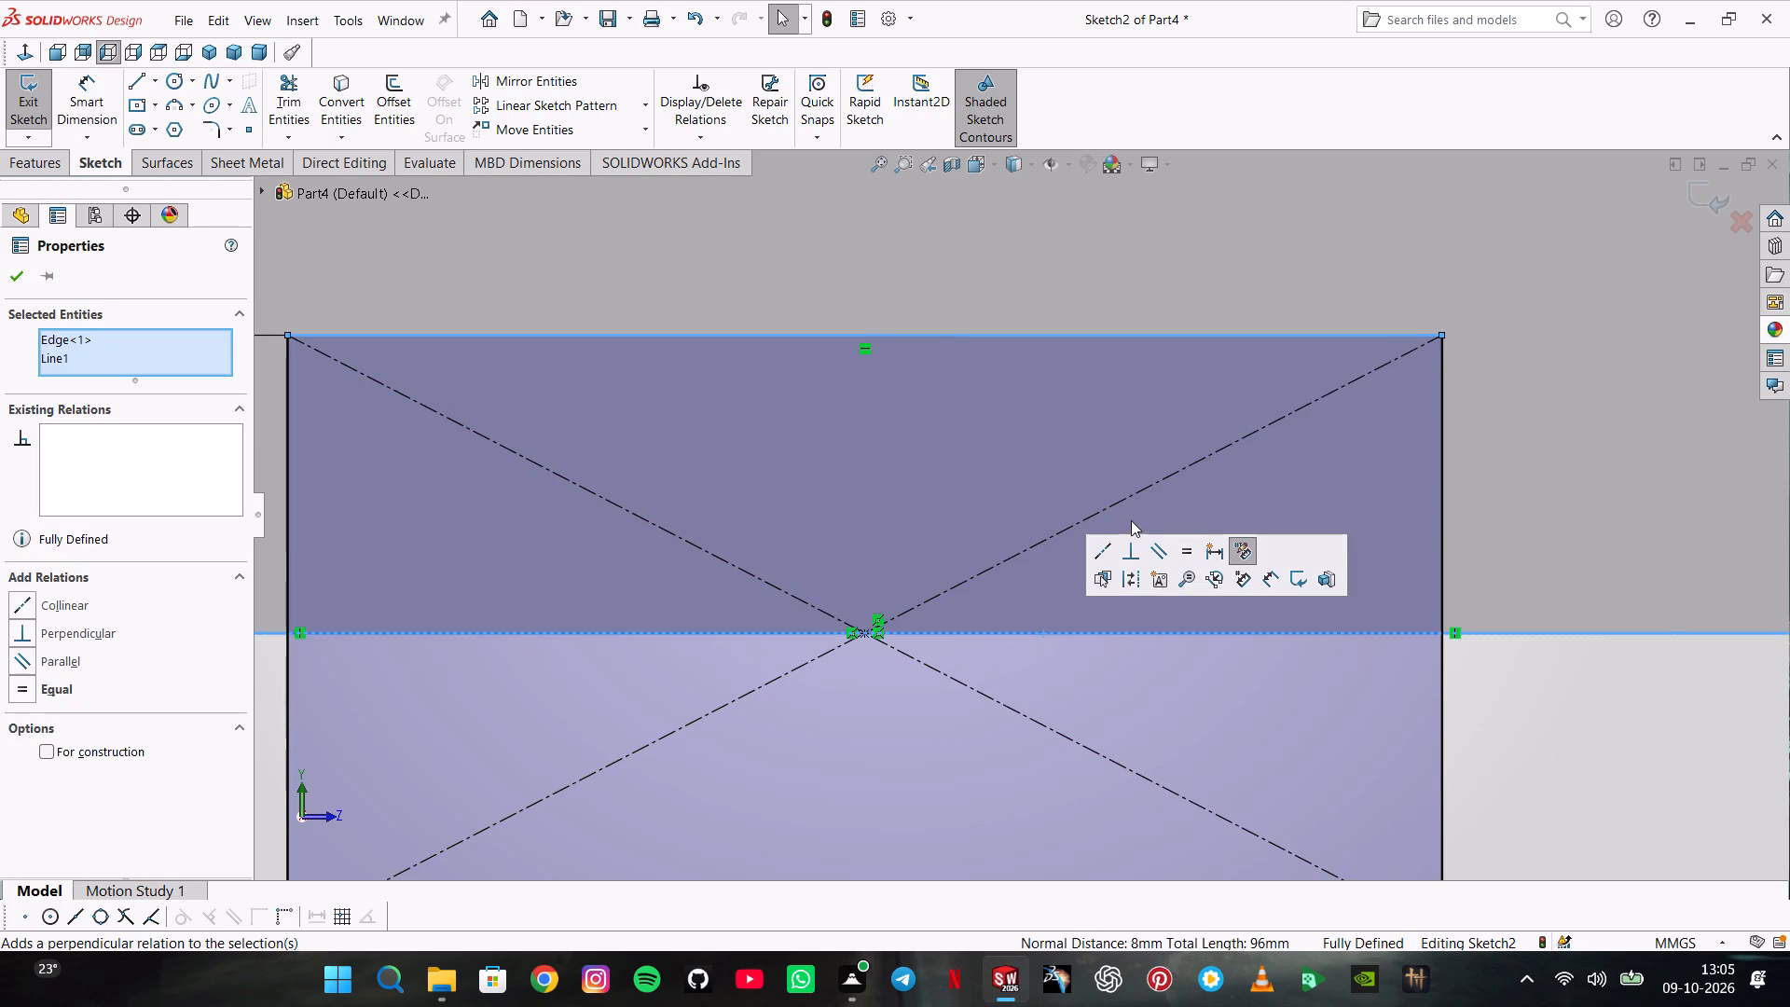
left_click(1110, 553)
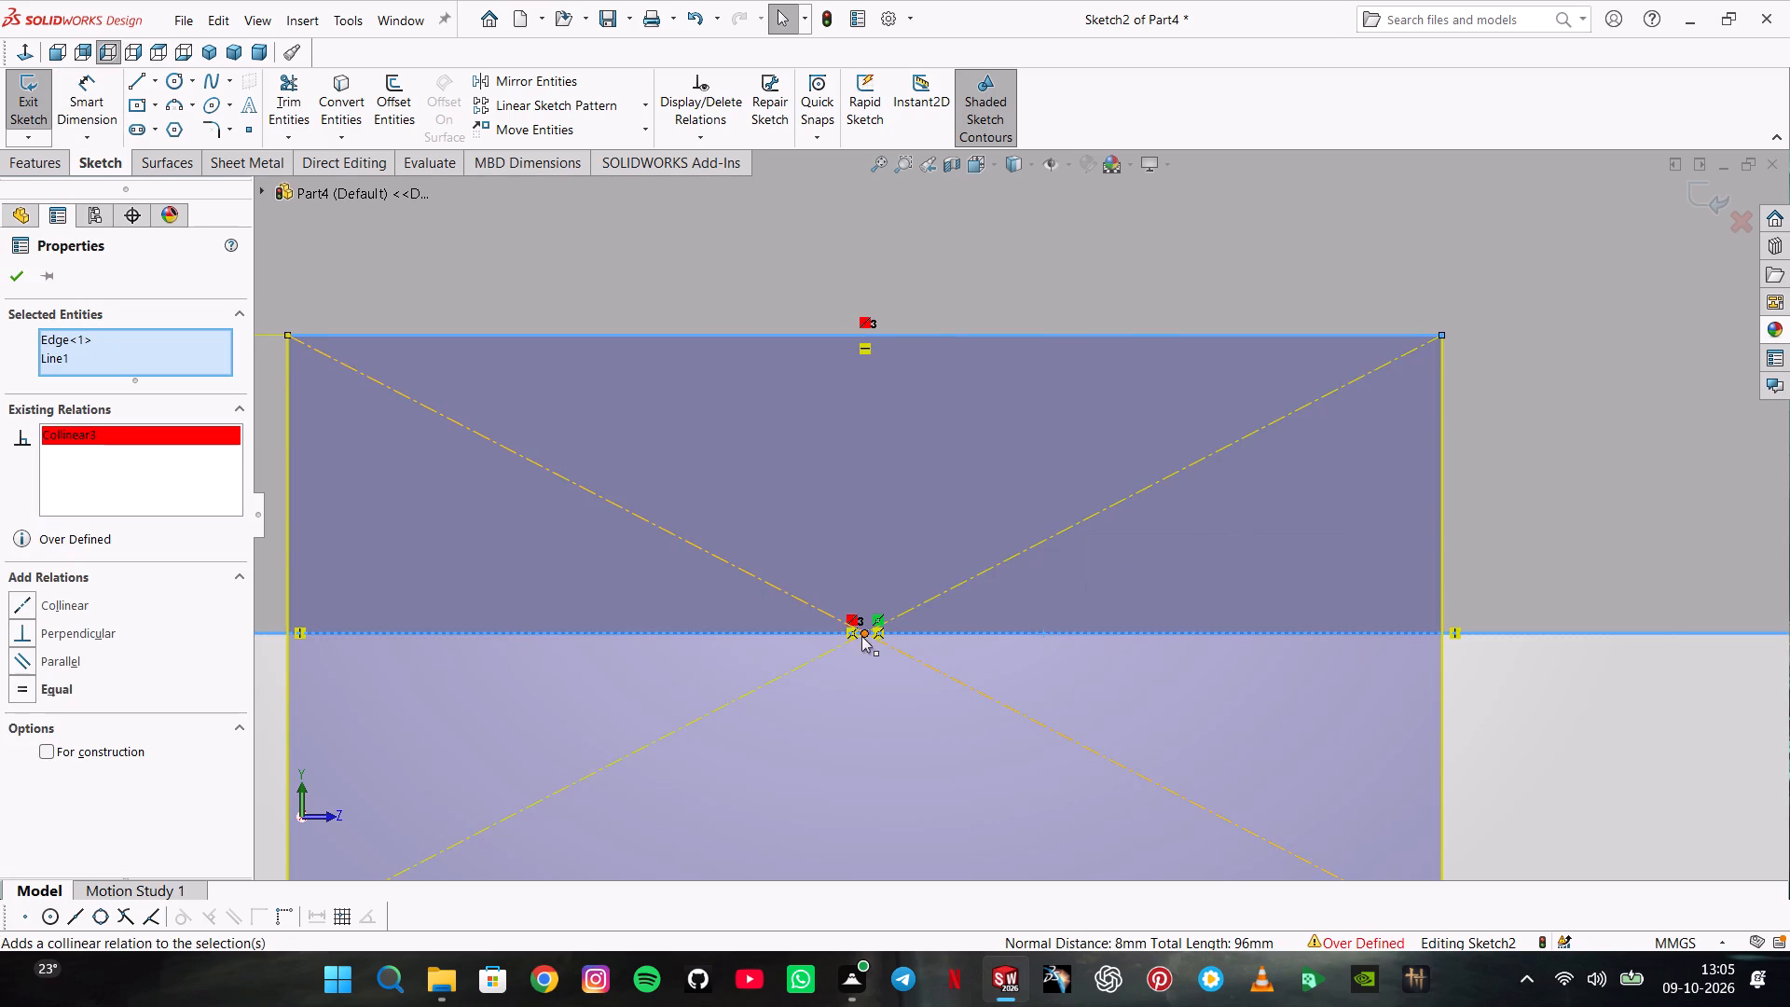
scroll(850, 618, "down", 9)
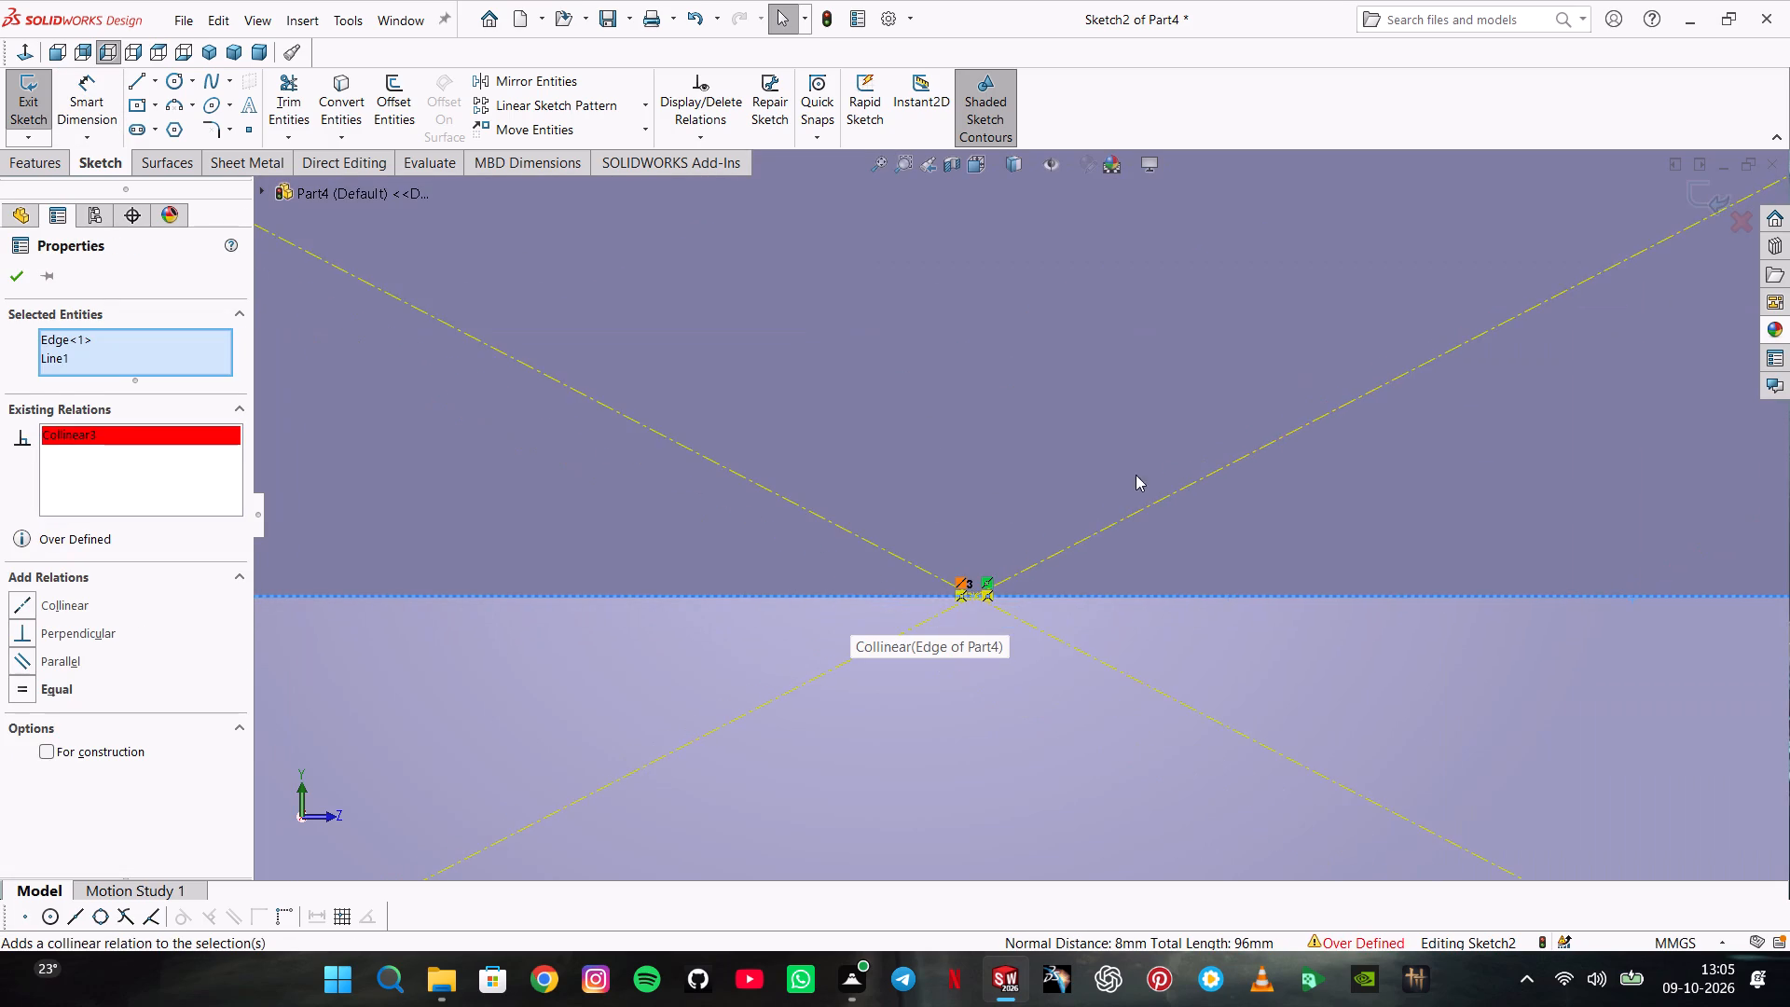
key("Escape")
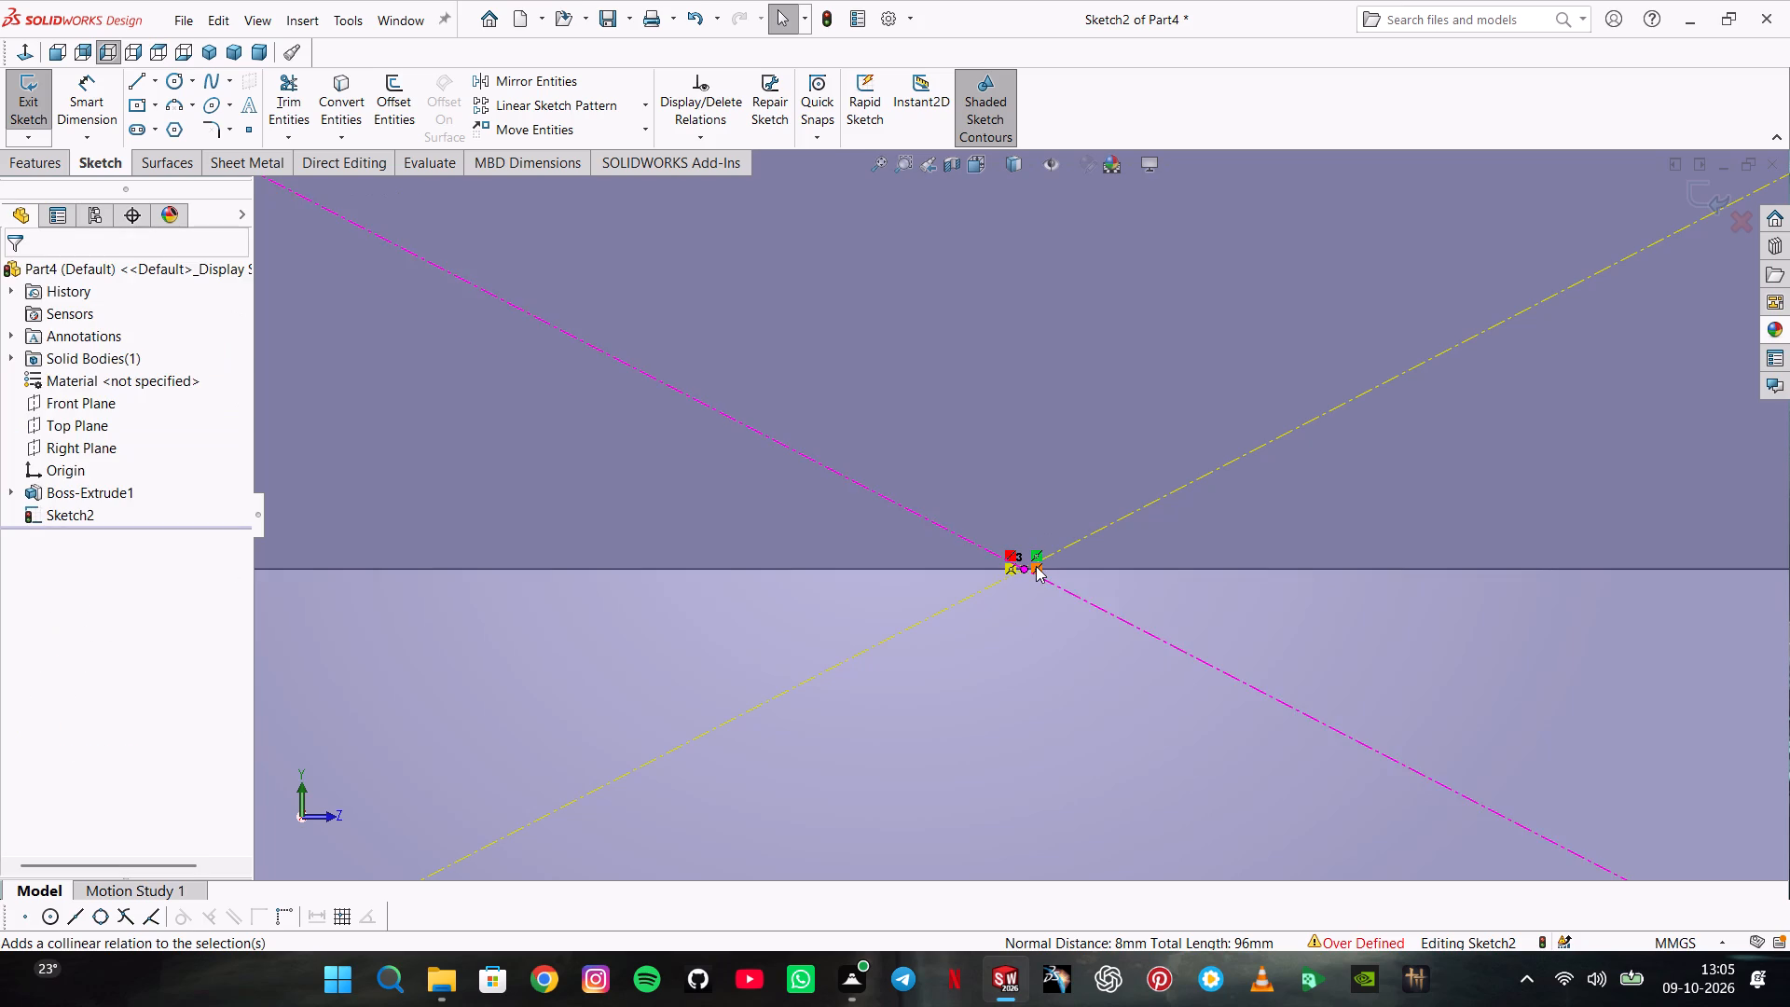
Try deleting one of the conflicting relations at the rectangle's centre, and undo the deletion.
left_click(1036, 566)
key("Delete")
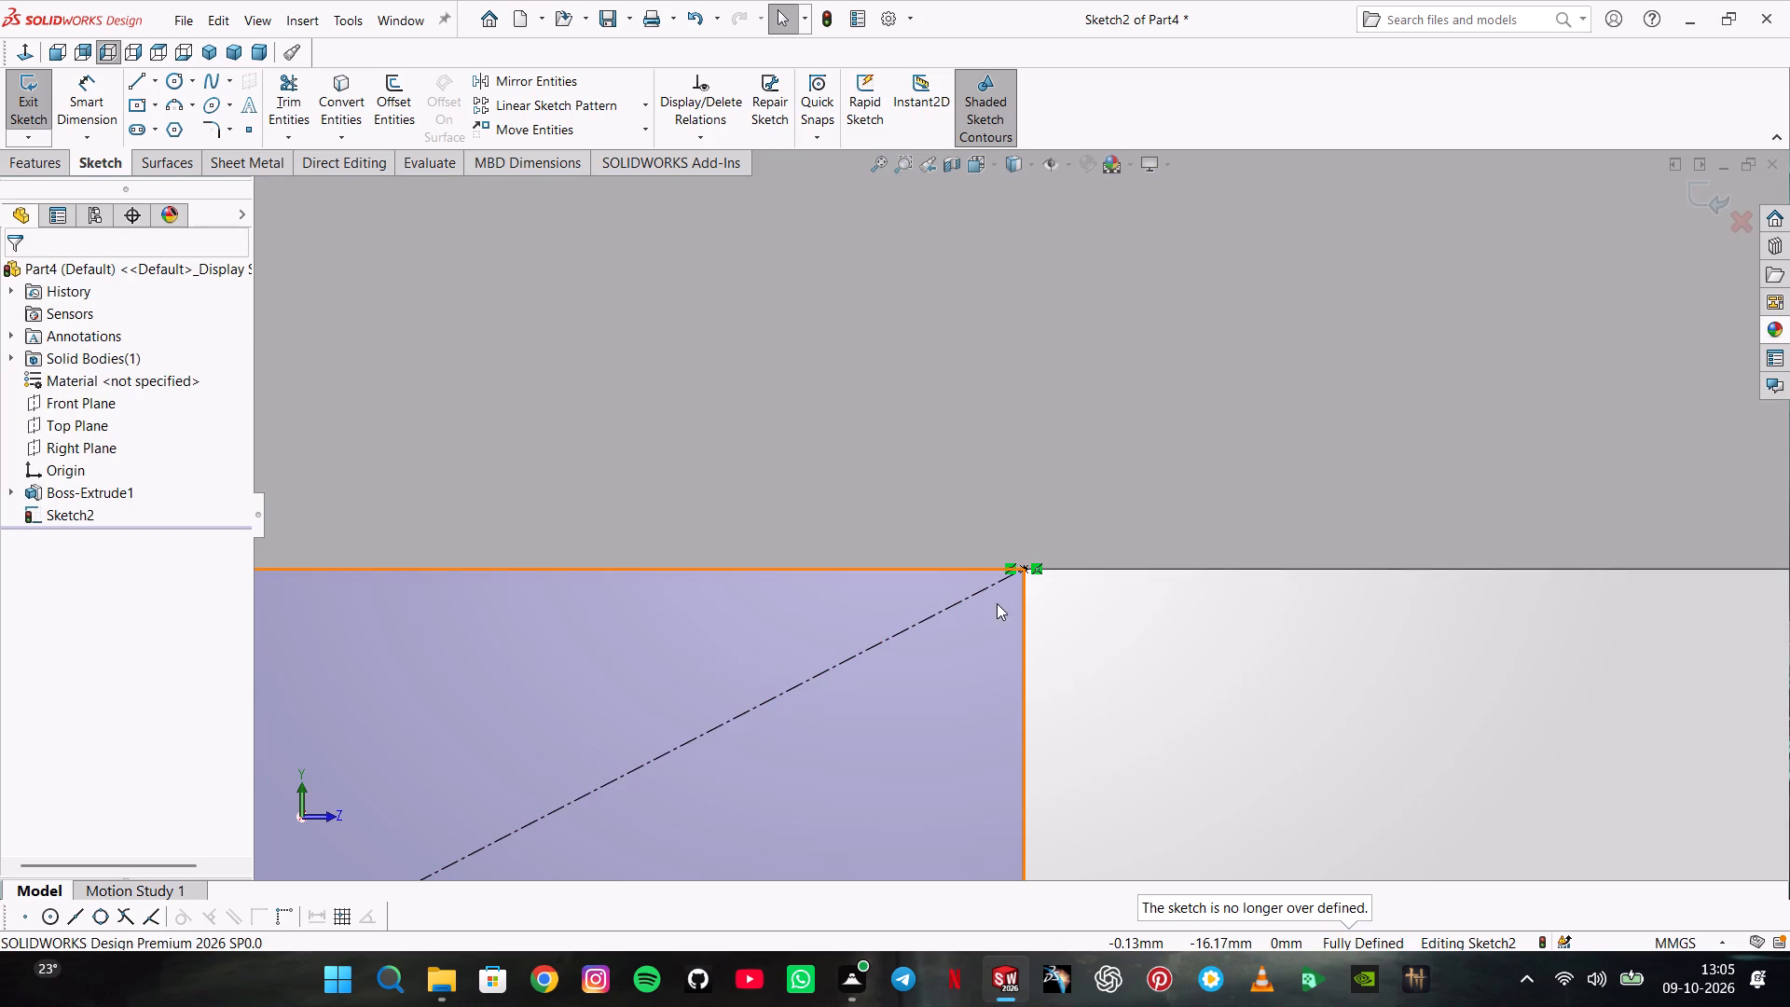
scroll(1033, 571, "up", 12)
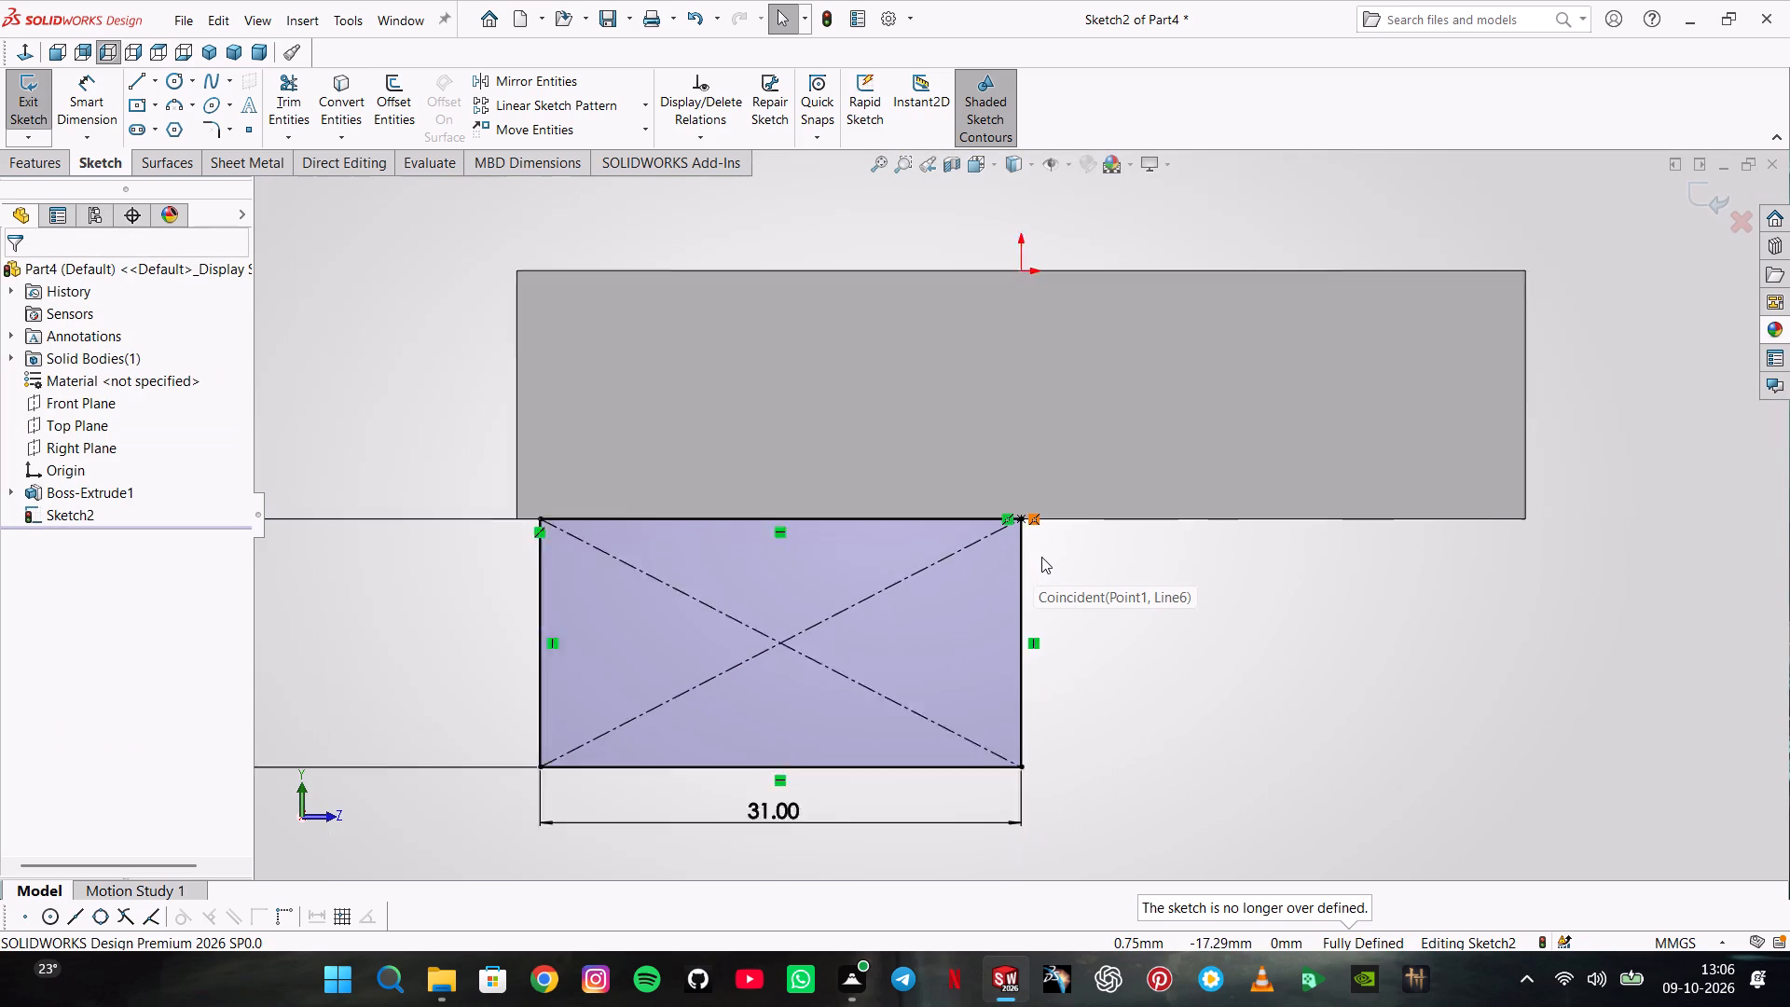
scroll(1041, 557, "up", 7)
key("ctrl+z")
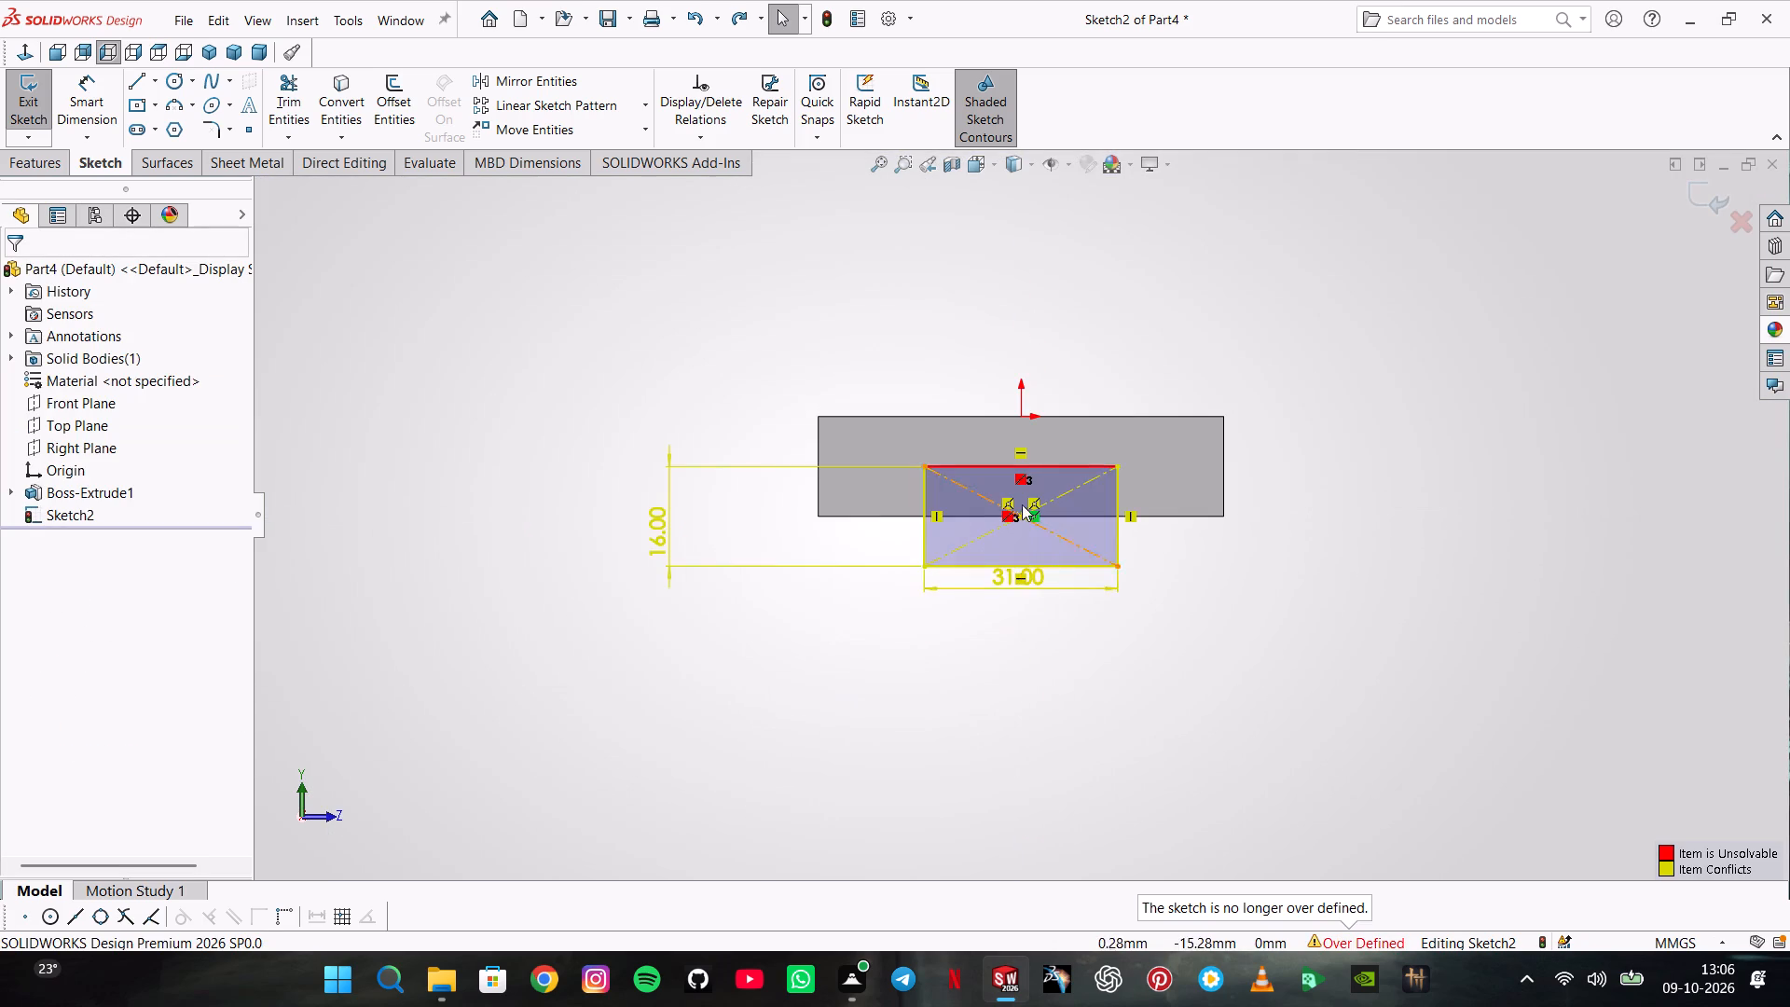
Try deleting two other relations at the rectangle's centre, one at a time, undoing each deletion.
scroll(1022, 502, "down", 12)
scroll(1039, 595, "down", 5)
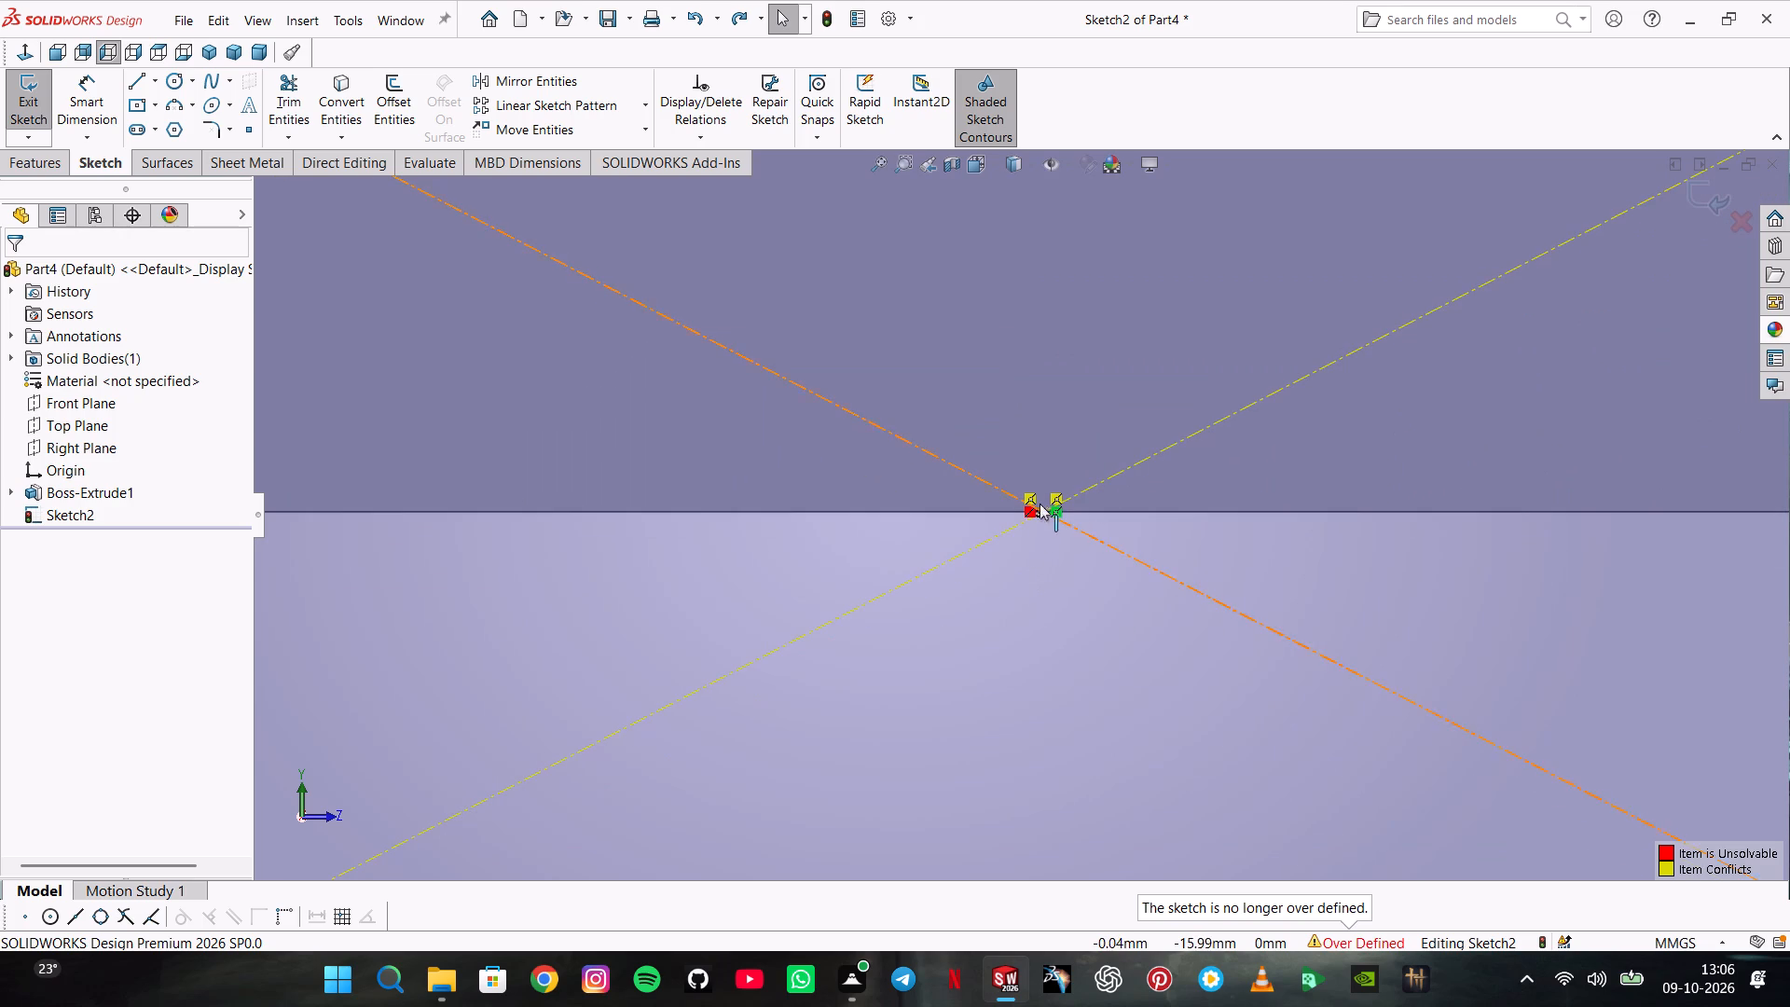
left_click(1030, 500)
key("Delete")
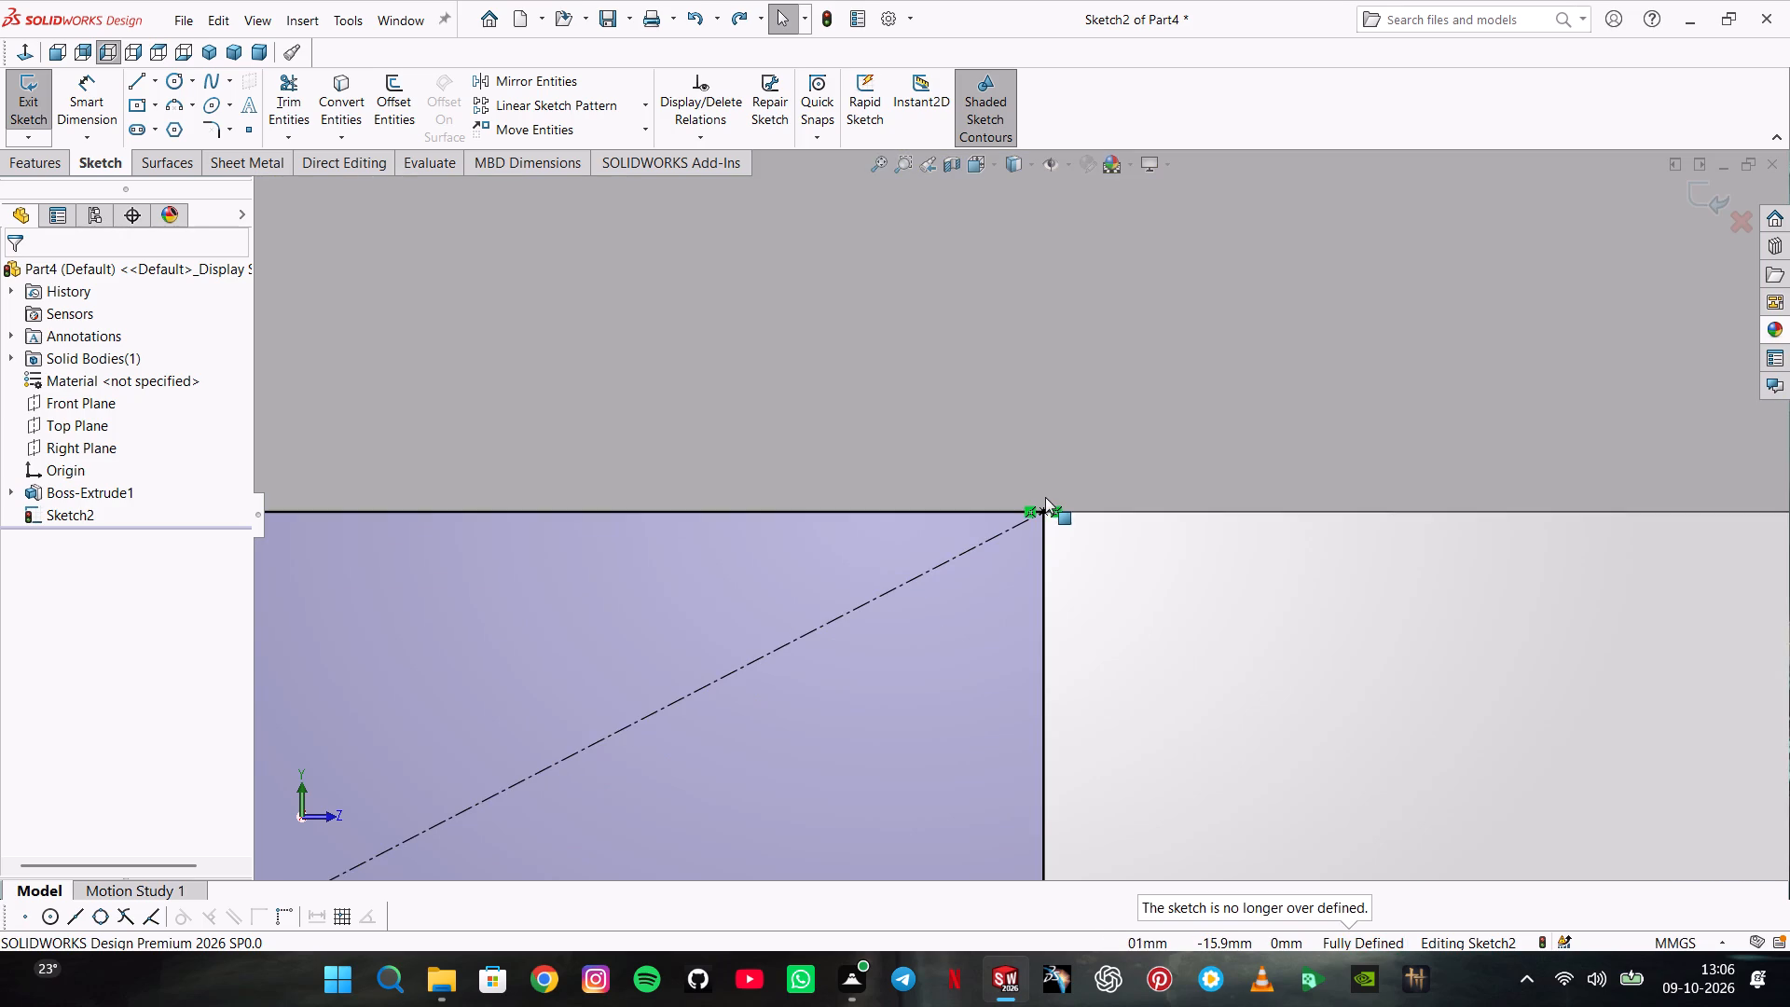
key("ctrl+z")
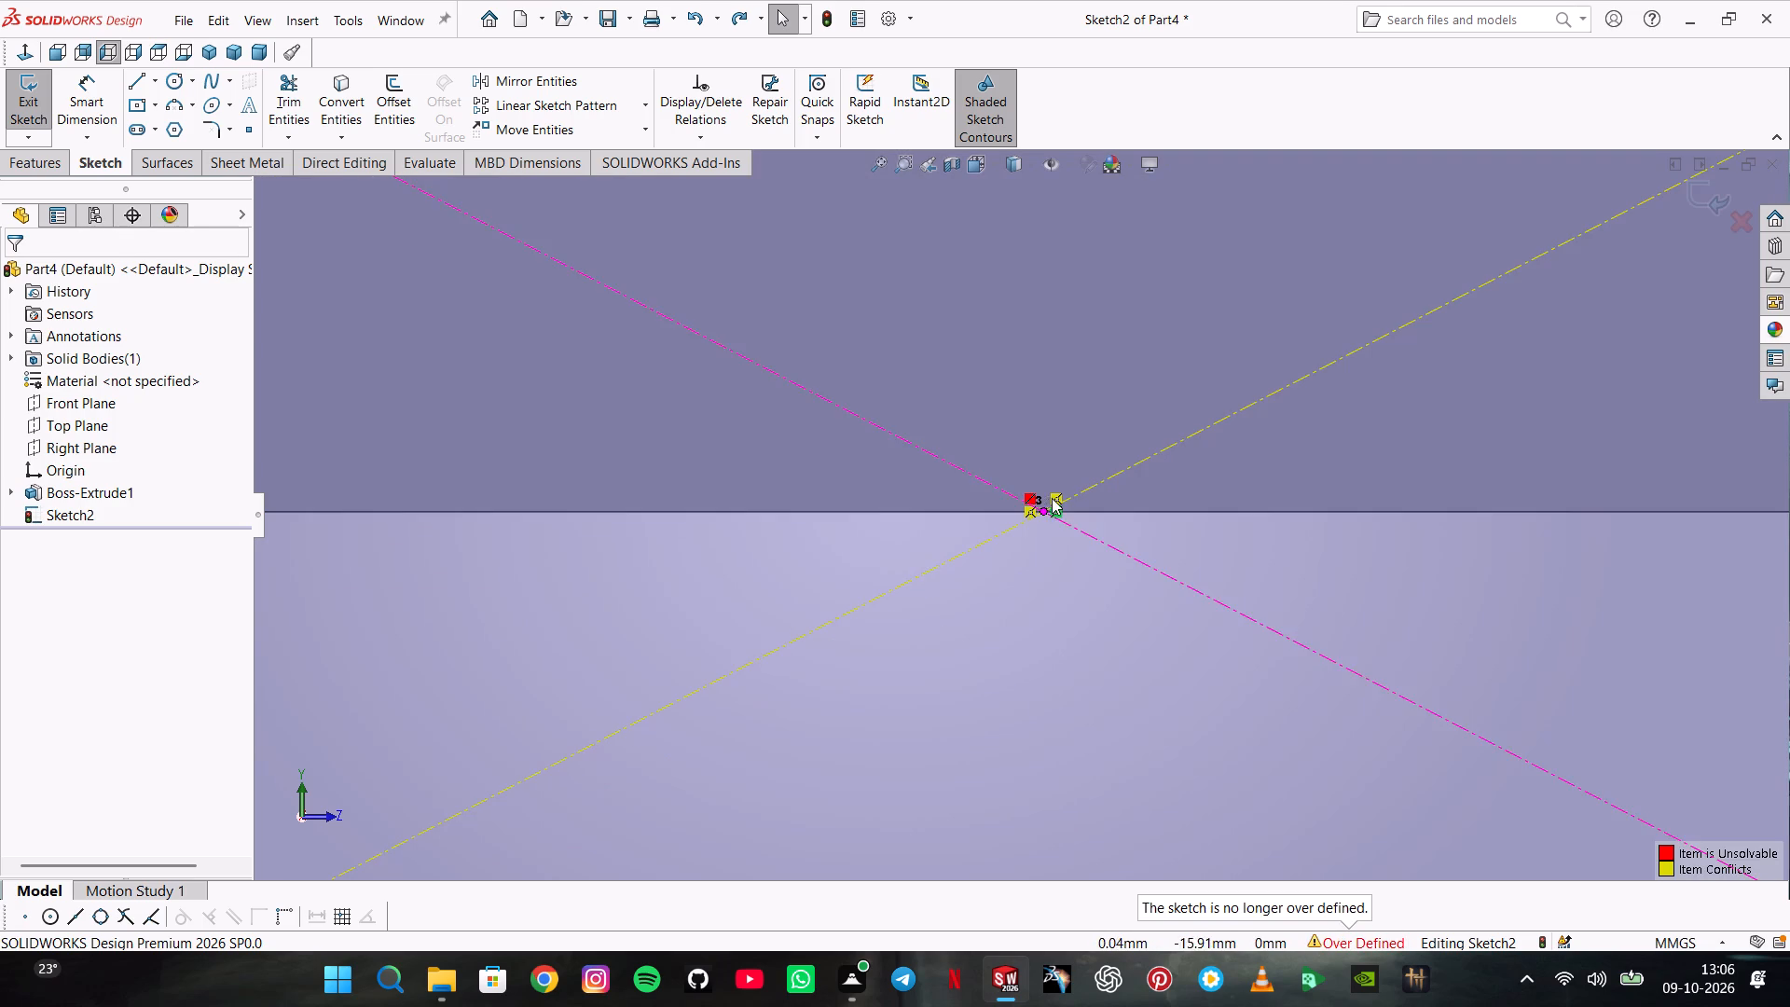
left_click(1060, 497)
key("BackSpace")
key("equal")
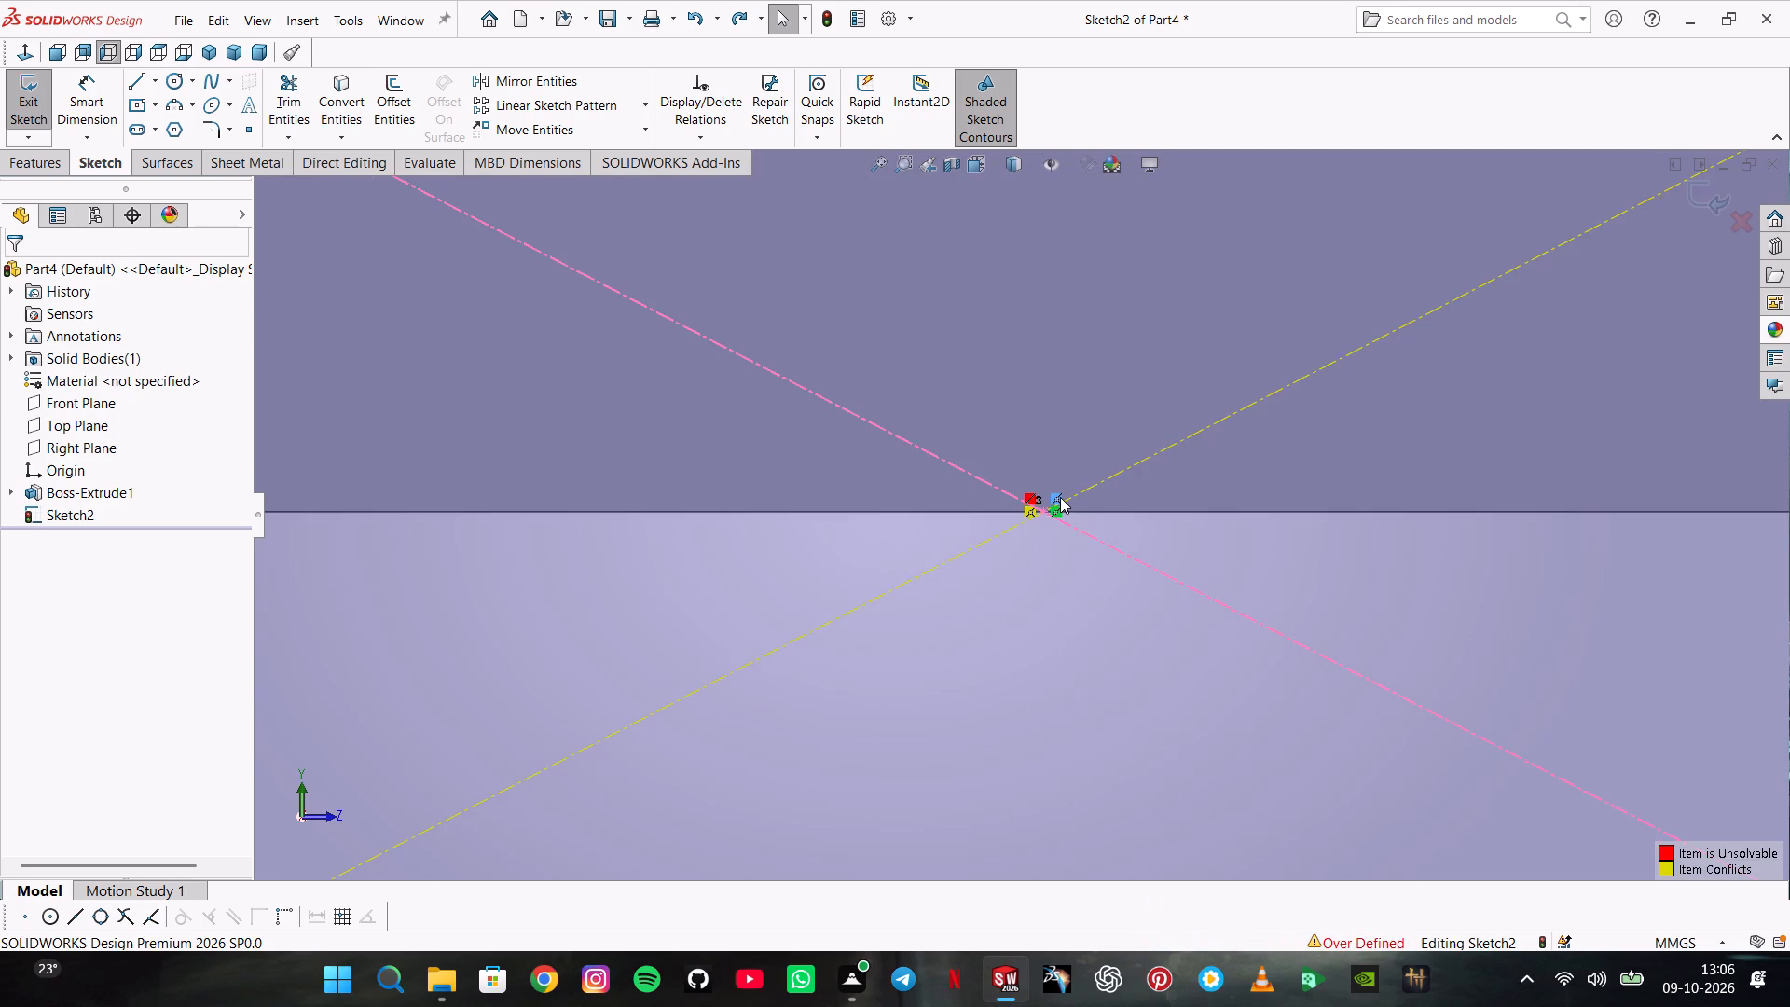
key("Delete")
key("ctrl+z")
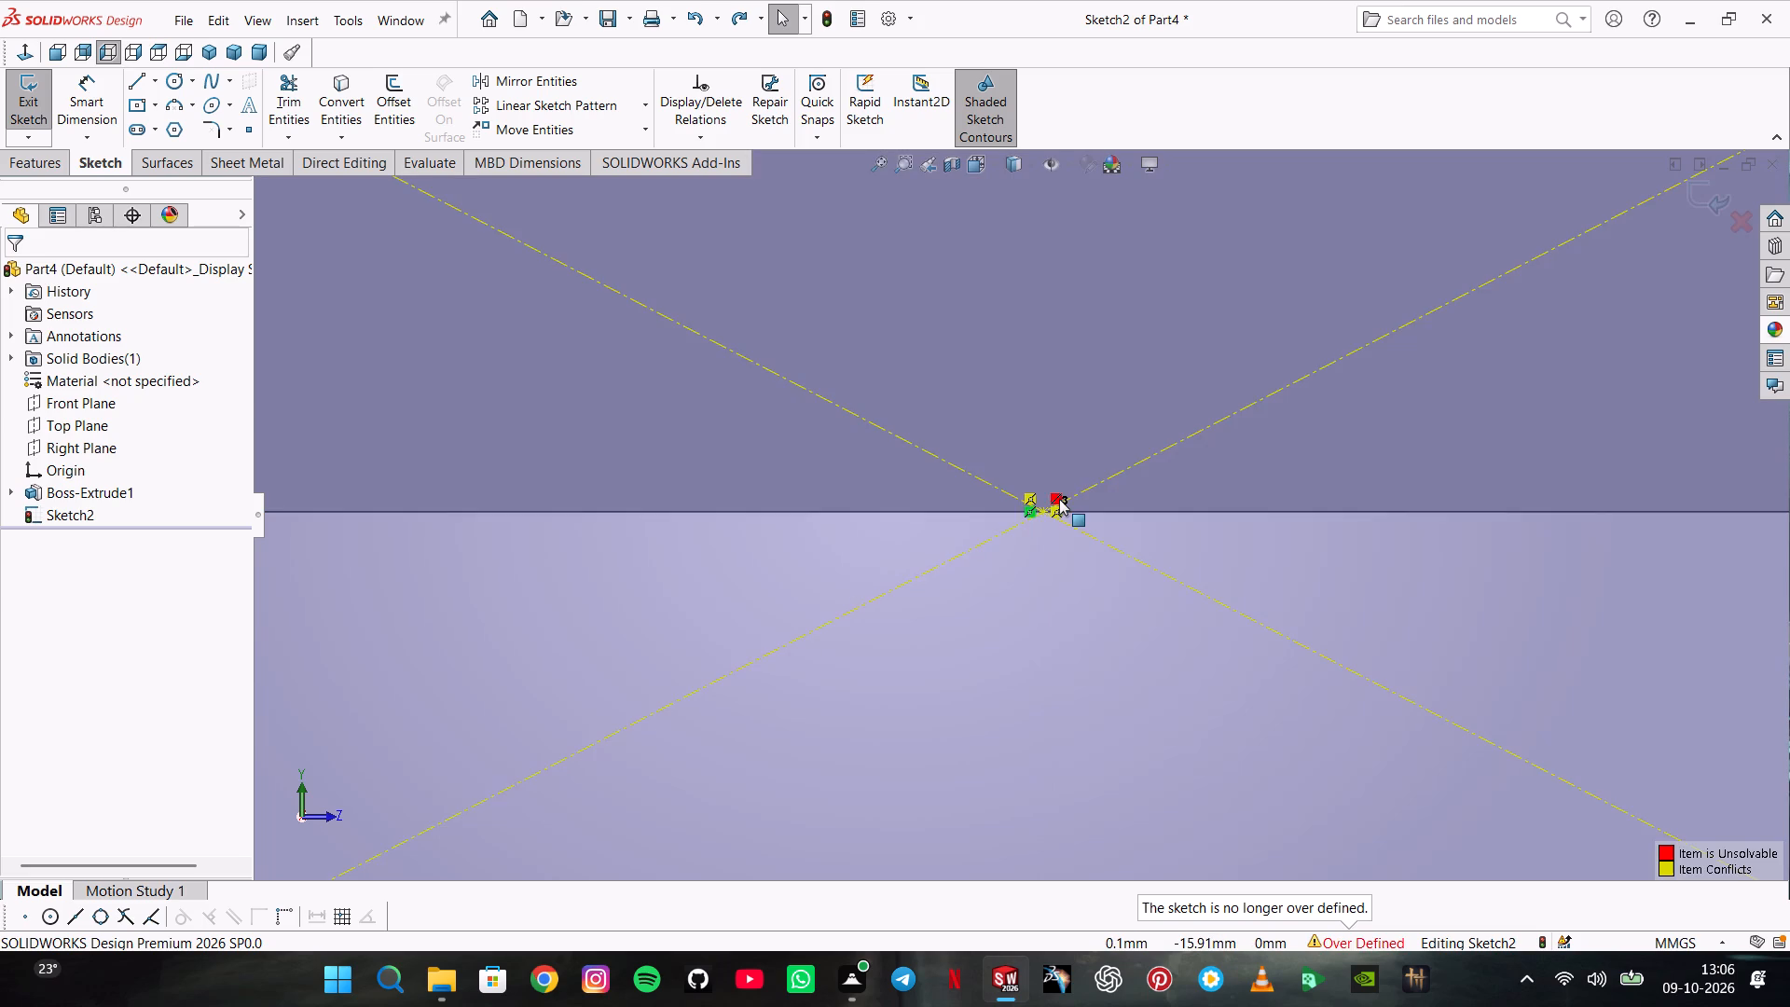
Delete the two conflicting relations that tie the rectangle's diagonals to its centre point.
left_click(1053, 514)
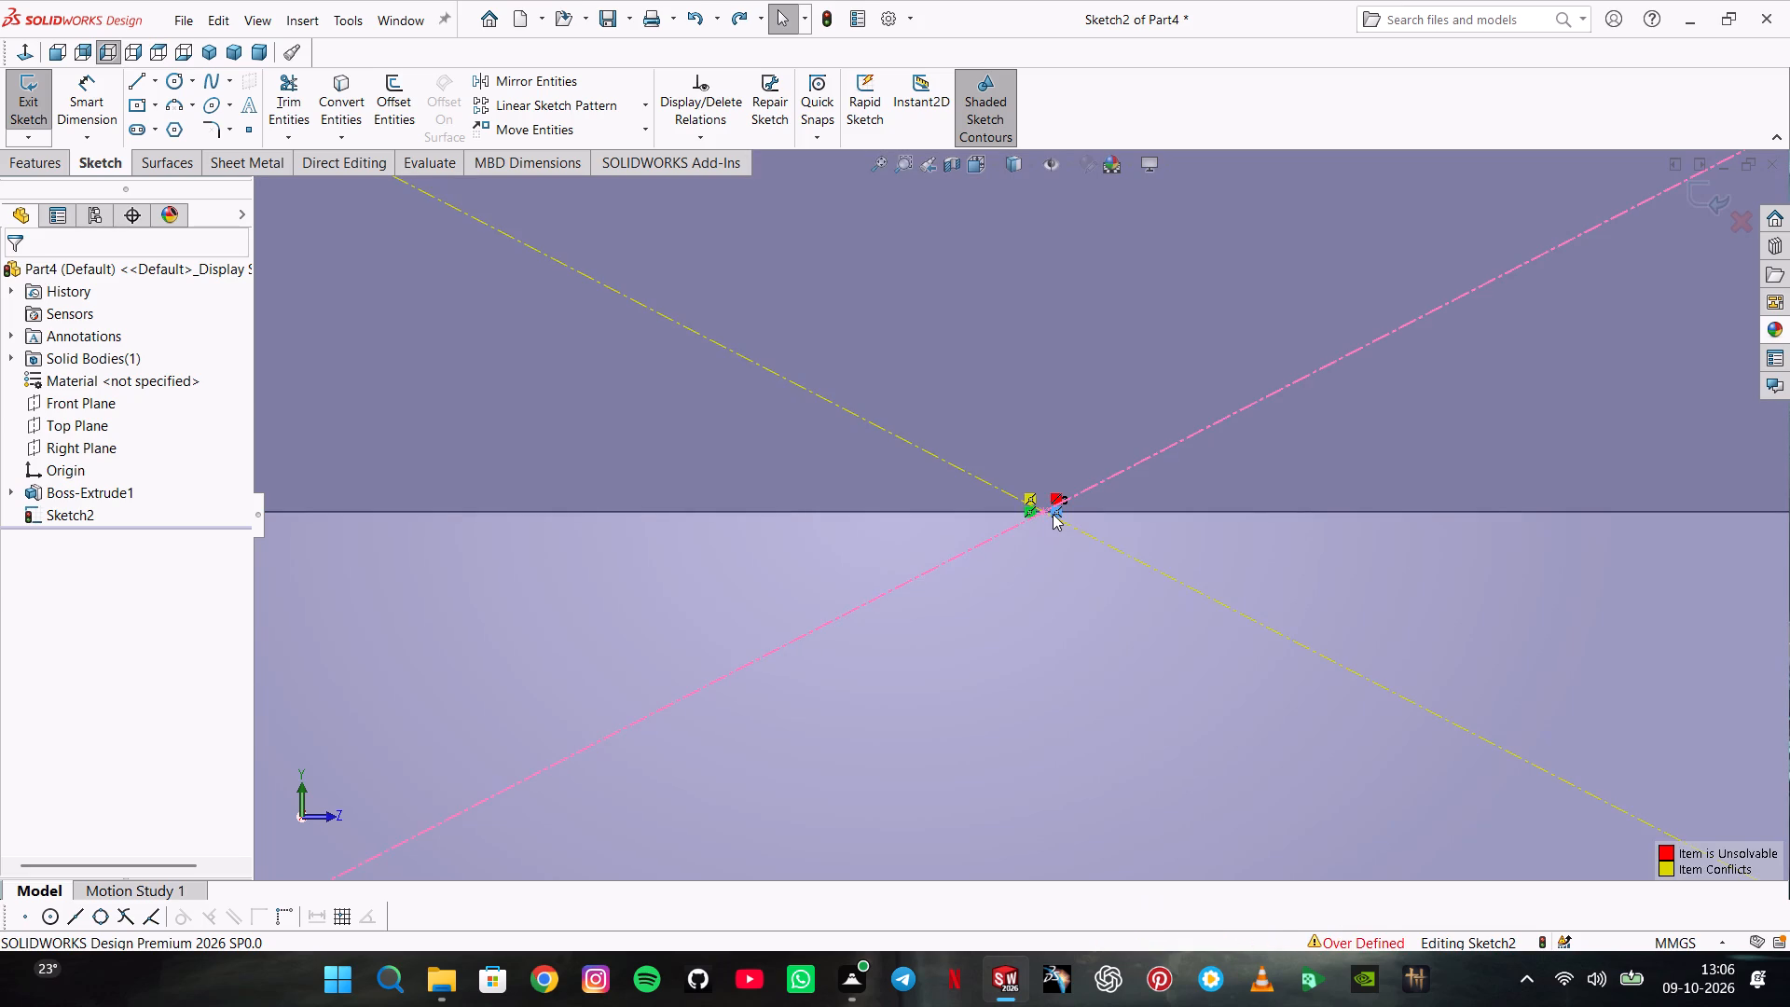
key("Delete")
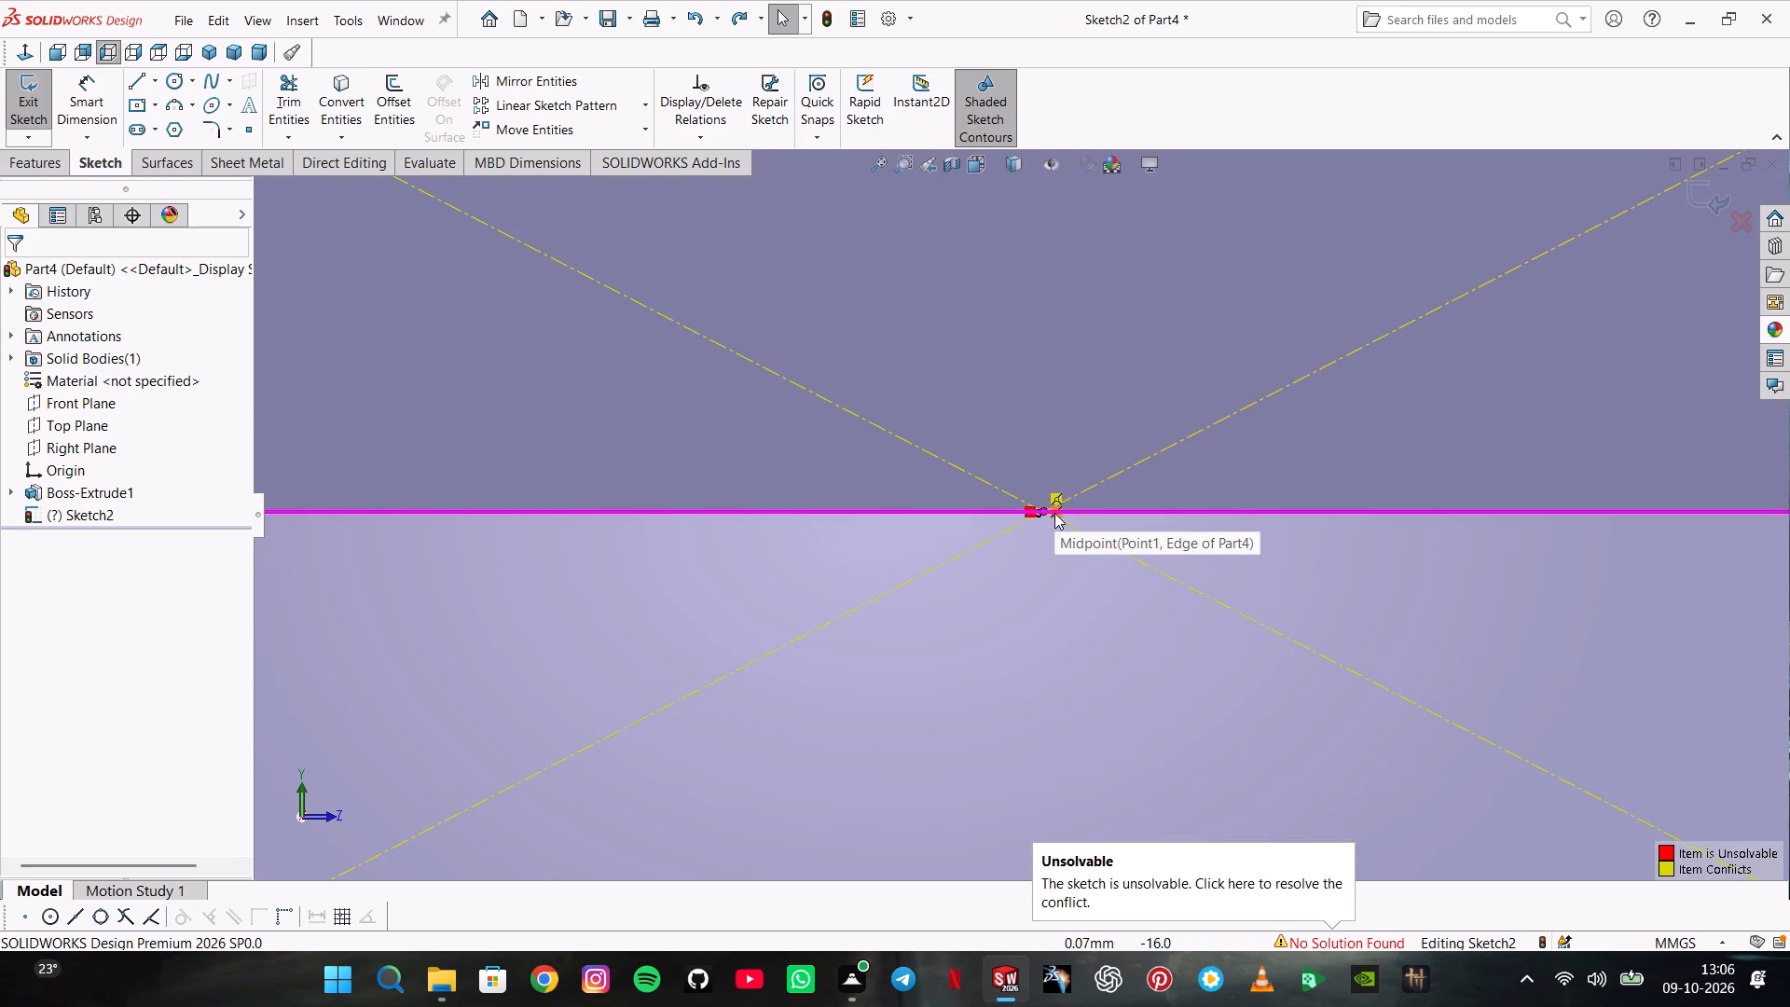
left_click(1060, 497)
key("Delete")
Delete the midpoint relation holding the leftover centre point on the block's bottom edge.
scroll(1043, 522, "up", 8)
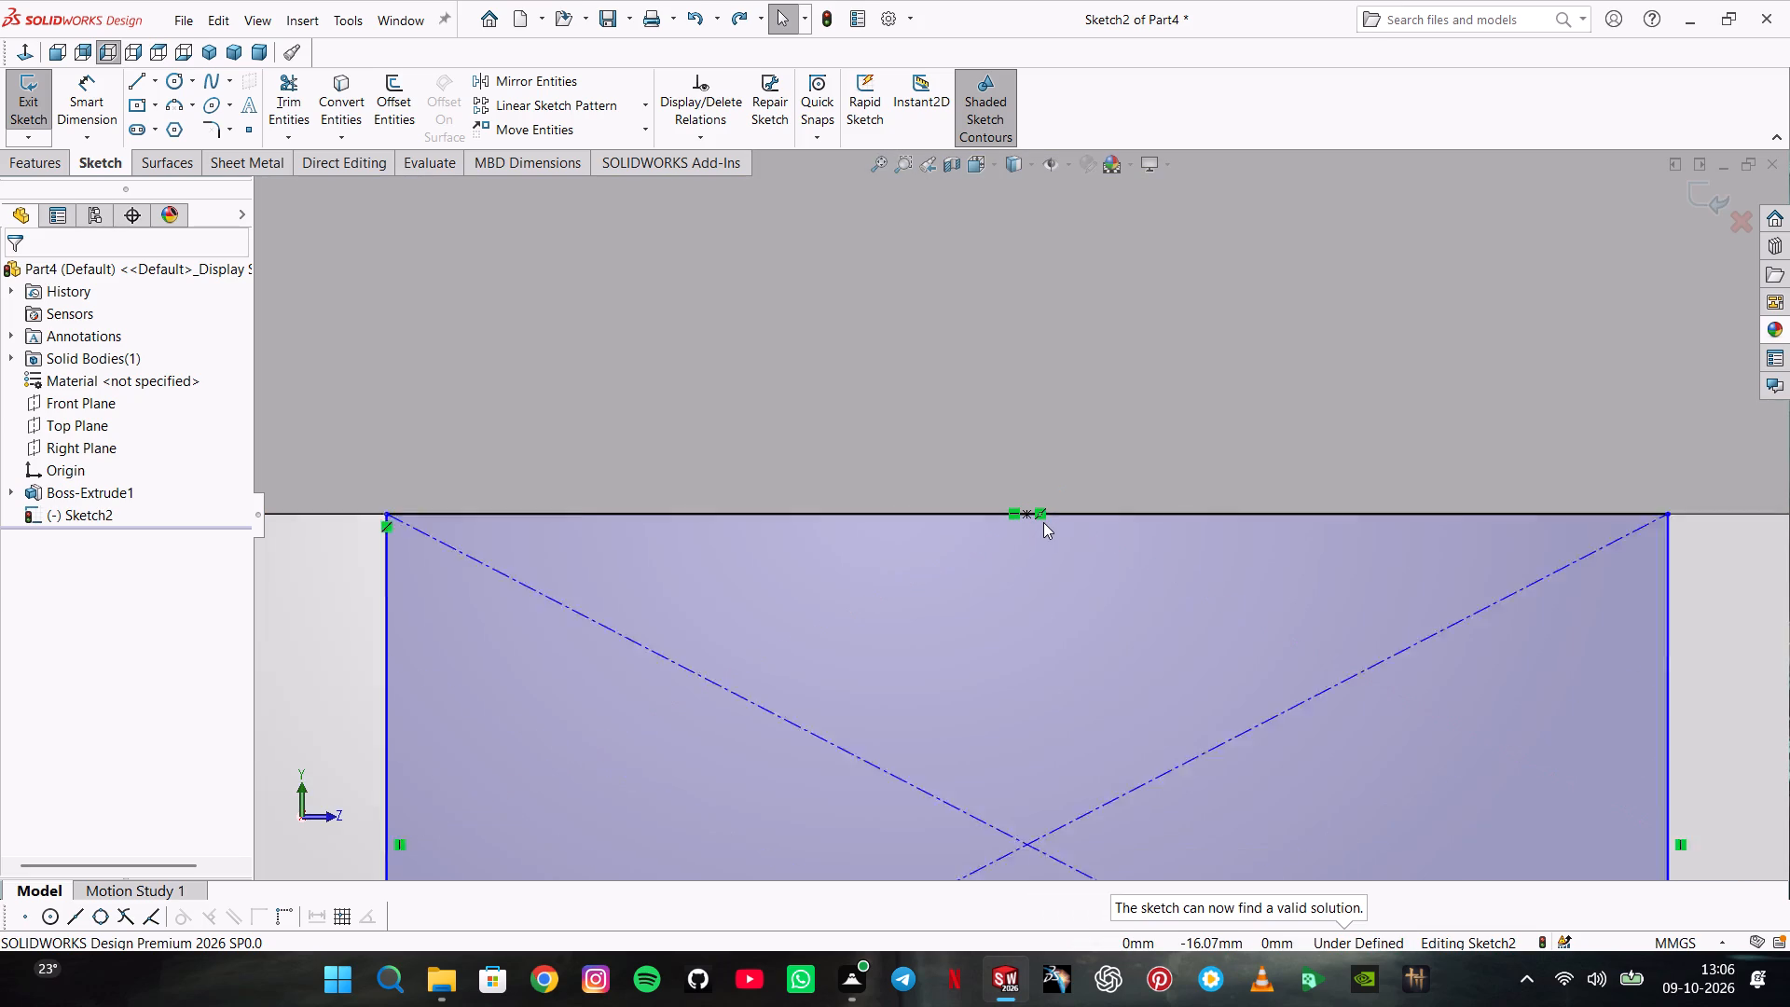
scroll(1043, 522, "up", 4)
scroll(1085, 523, "down", 4)
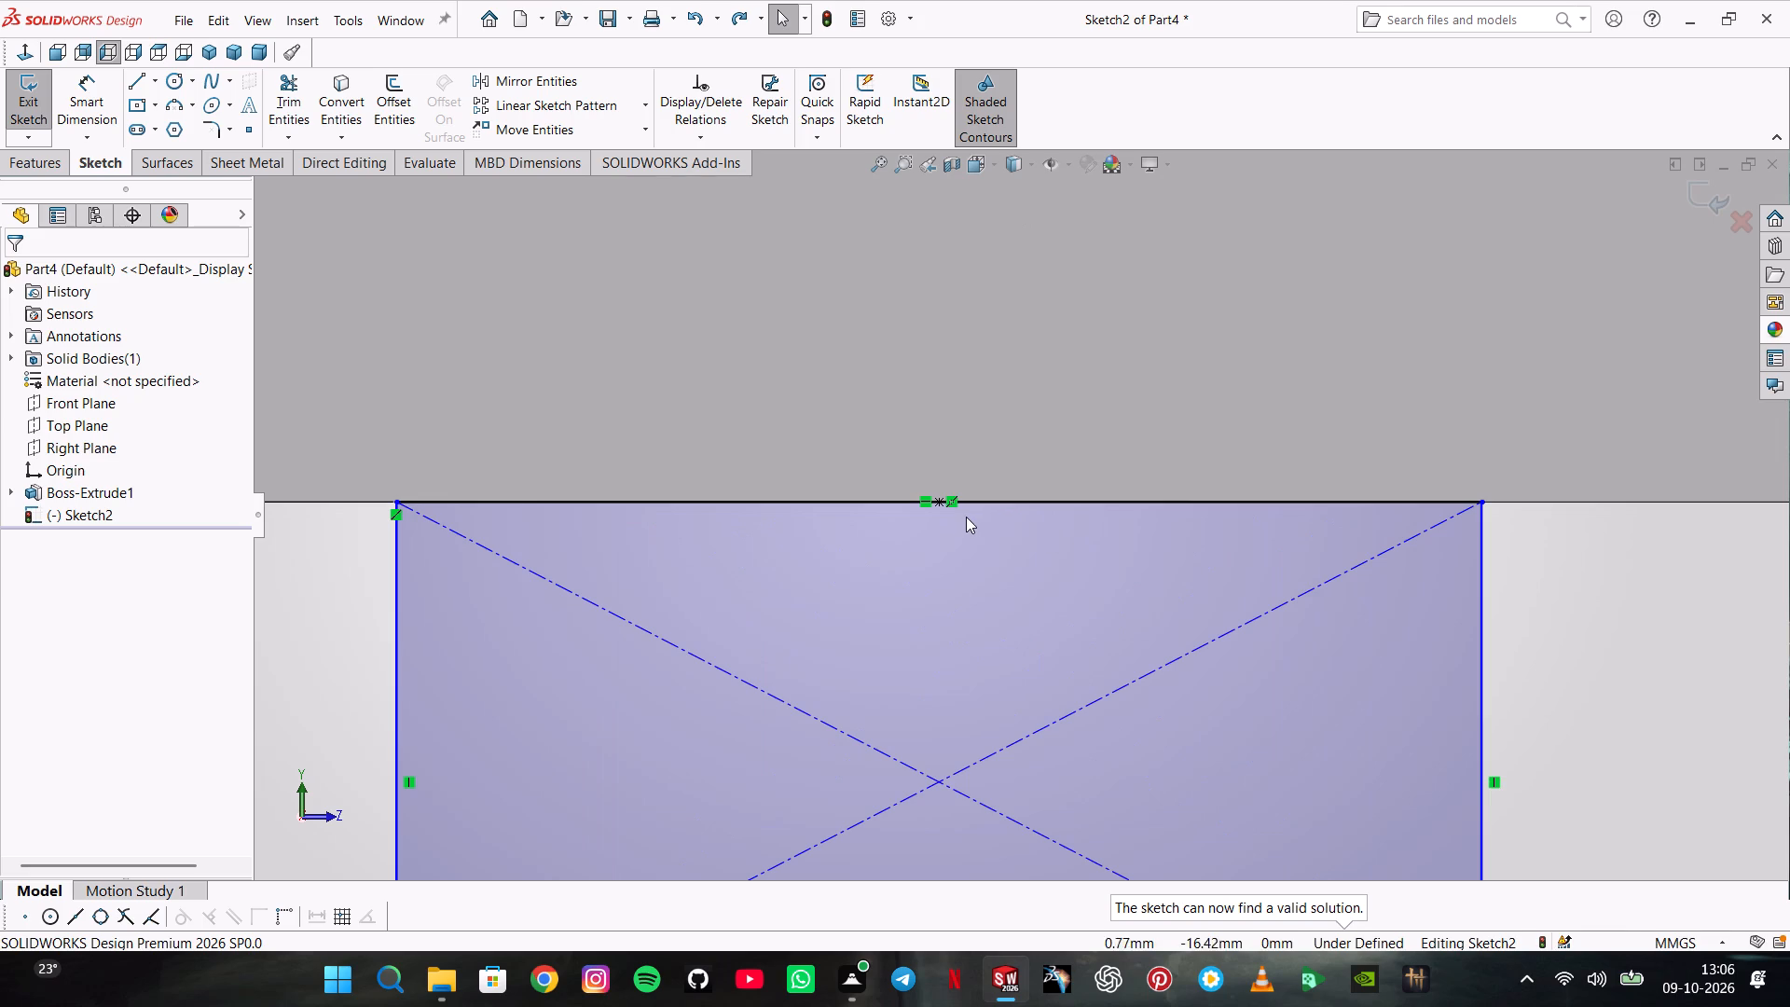
left_click(953, 502)
key("Delete")
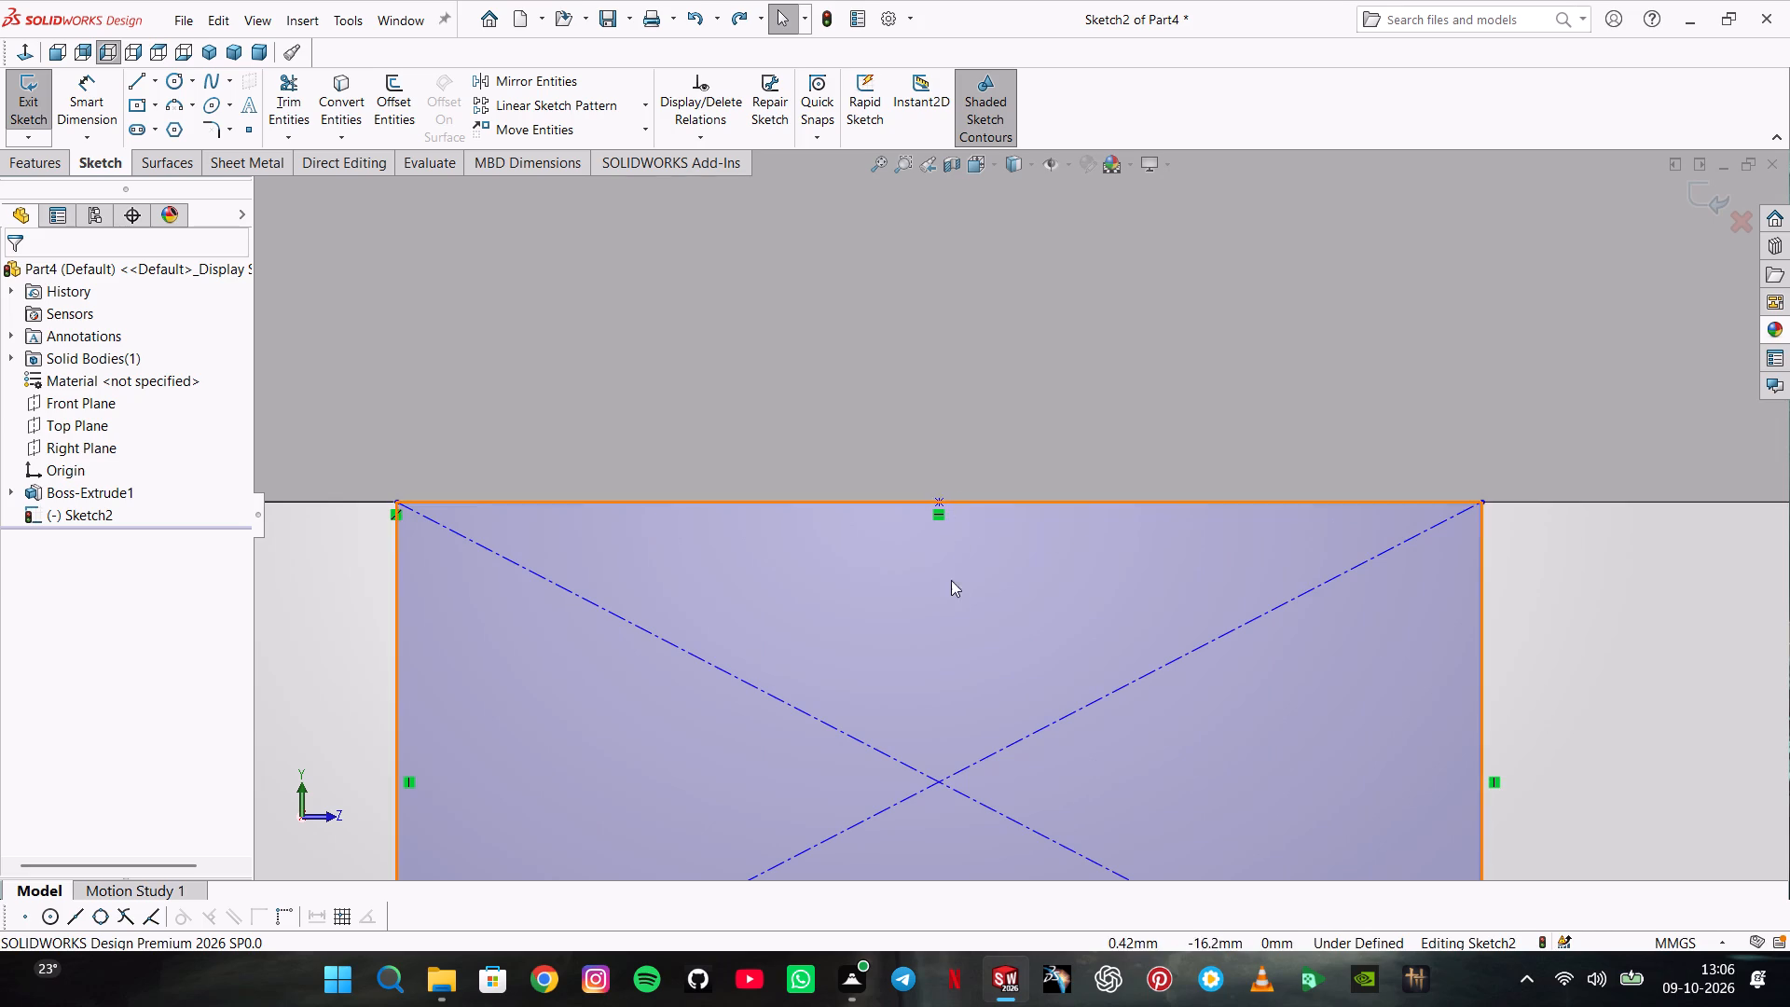
Add a vertical relation between the leftover sketch point on the rectangle's top line and the origin.
left_click(943, 776)
scroll(904, 528, "up", 5, "ctrl")
key("Escape")
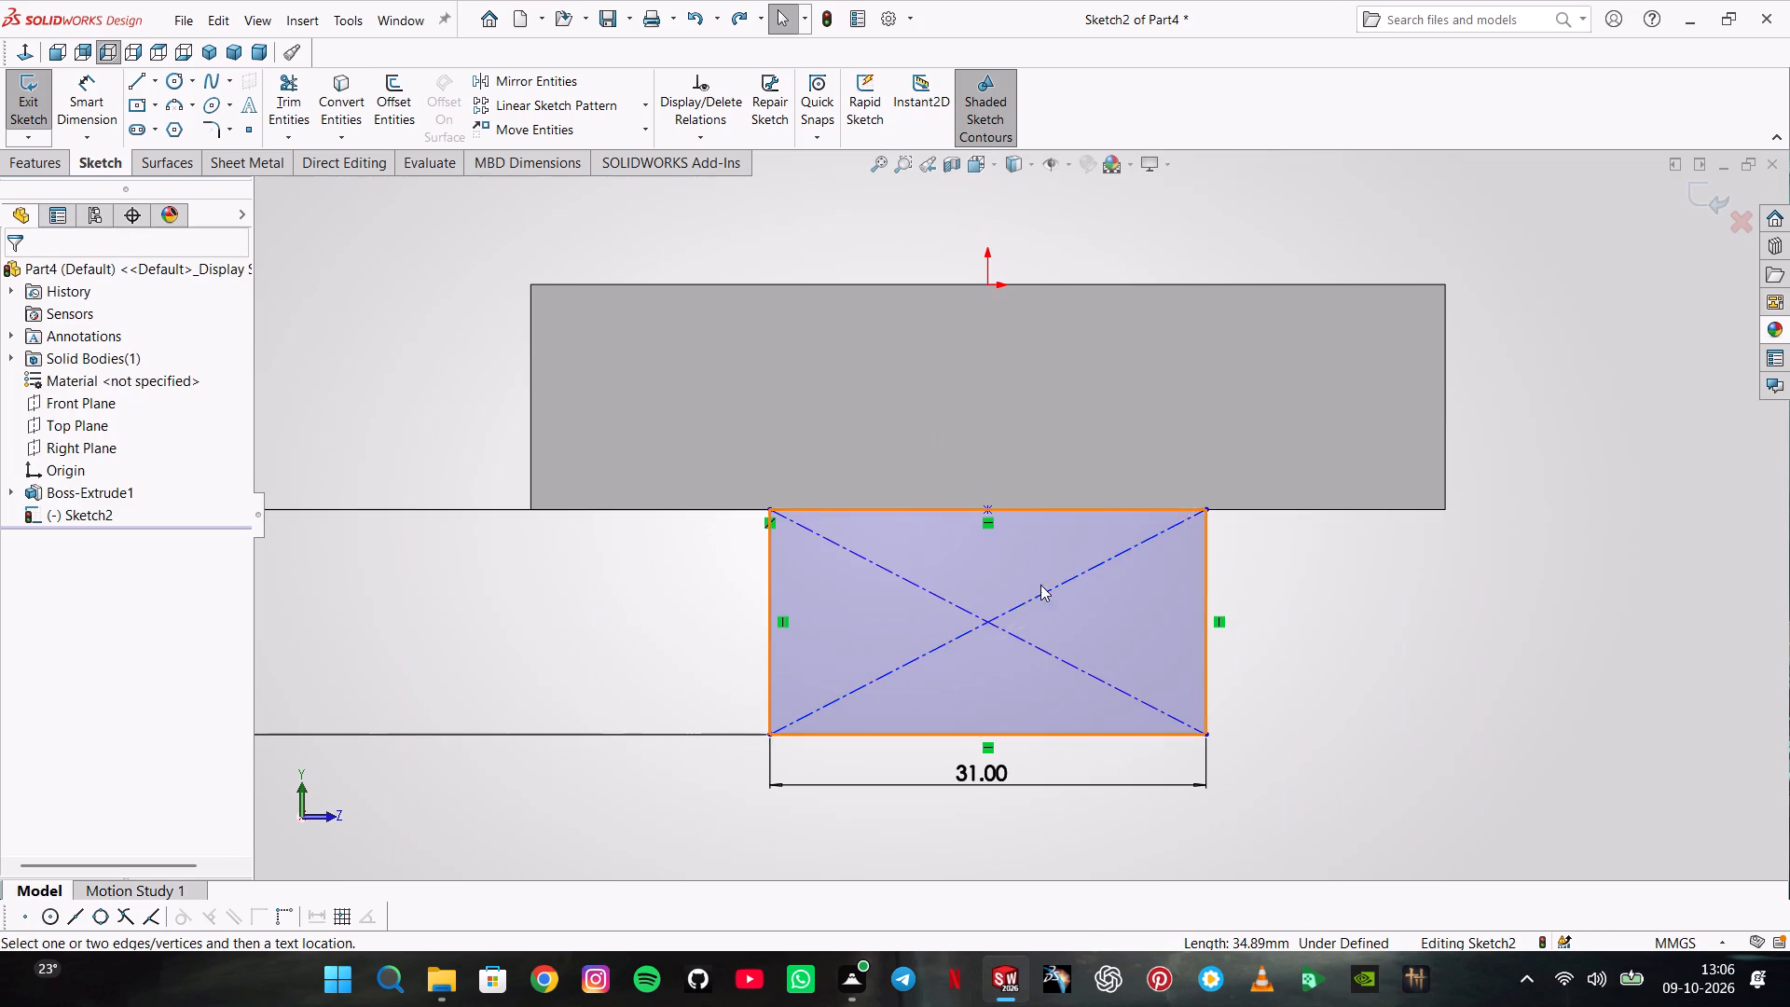
left_click(985, 505)
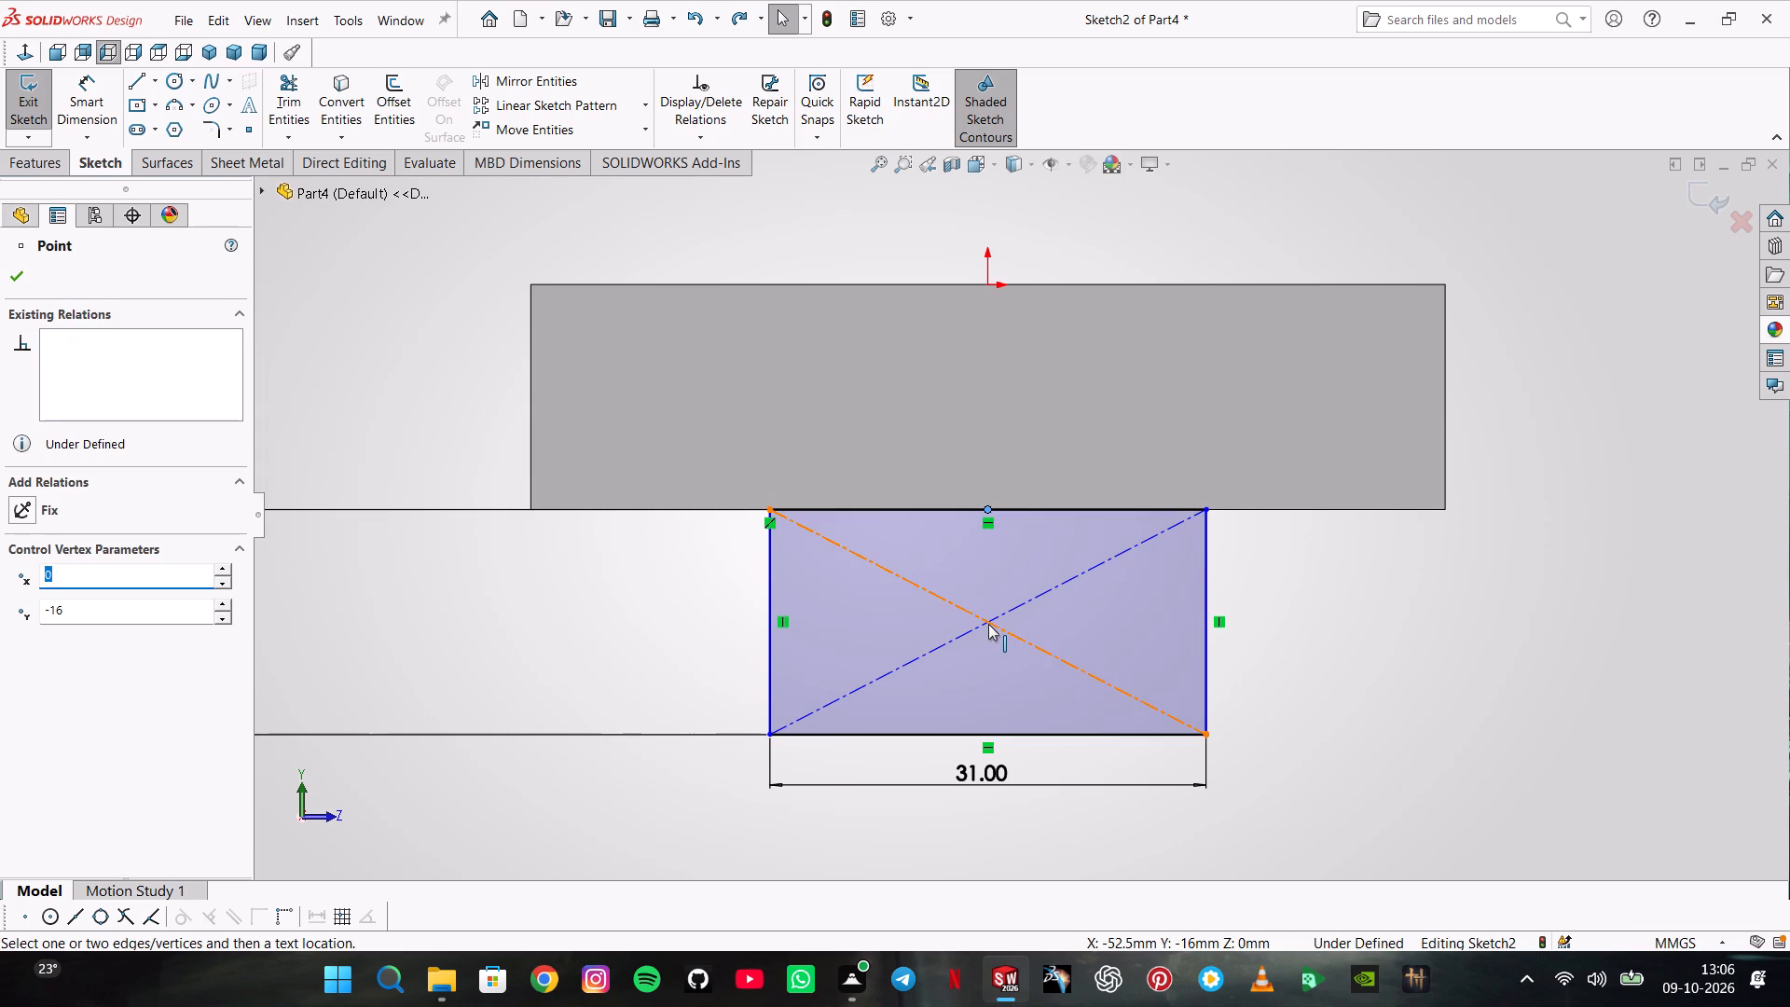
left_click(990, 284, "ctrl")
left_click(1081, 194)
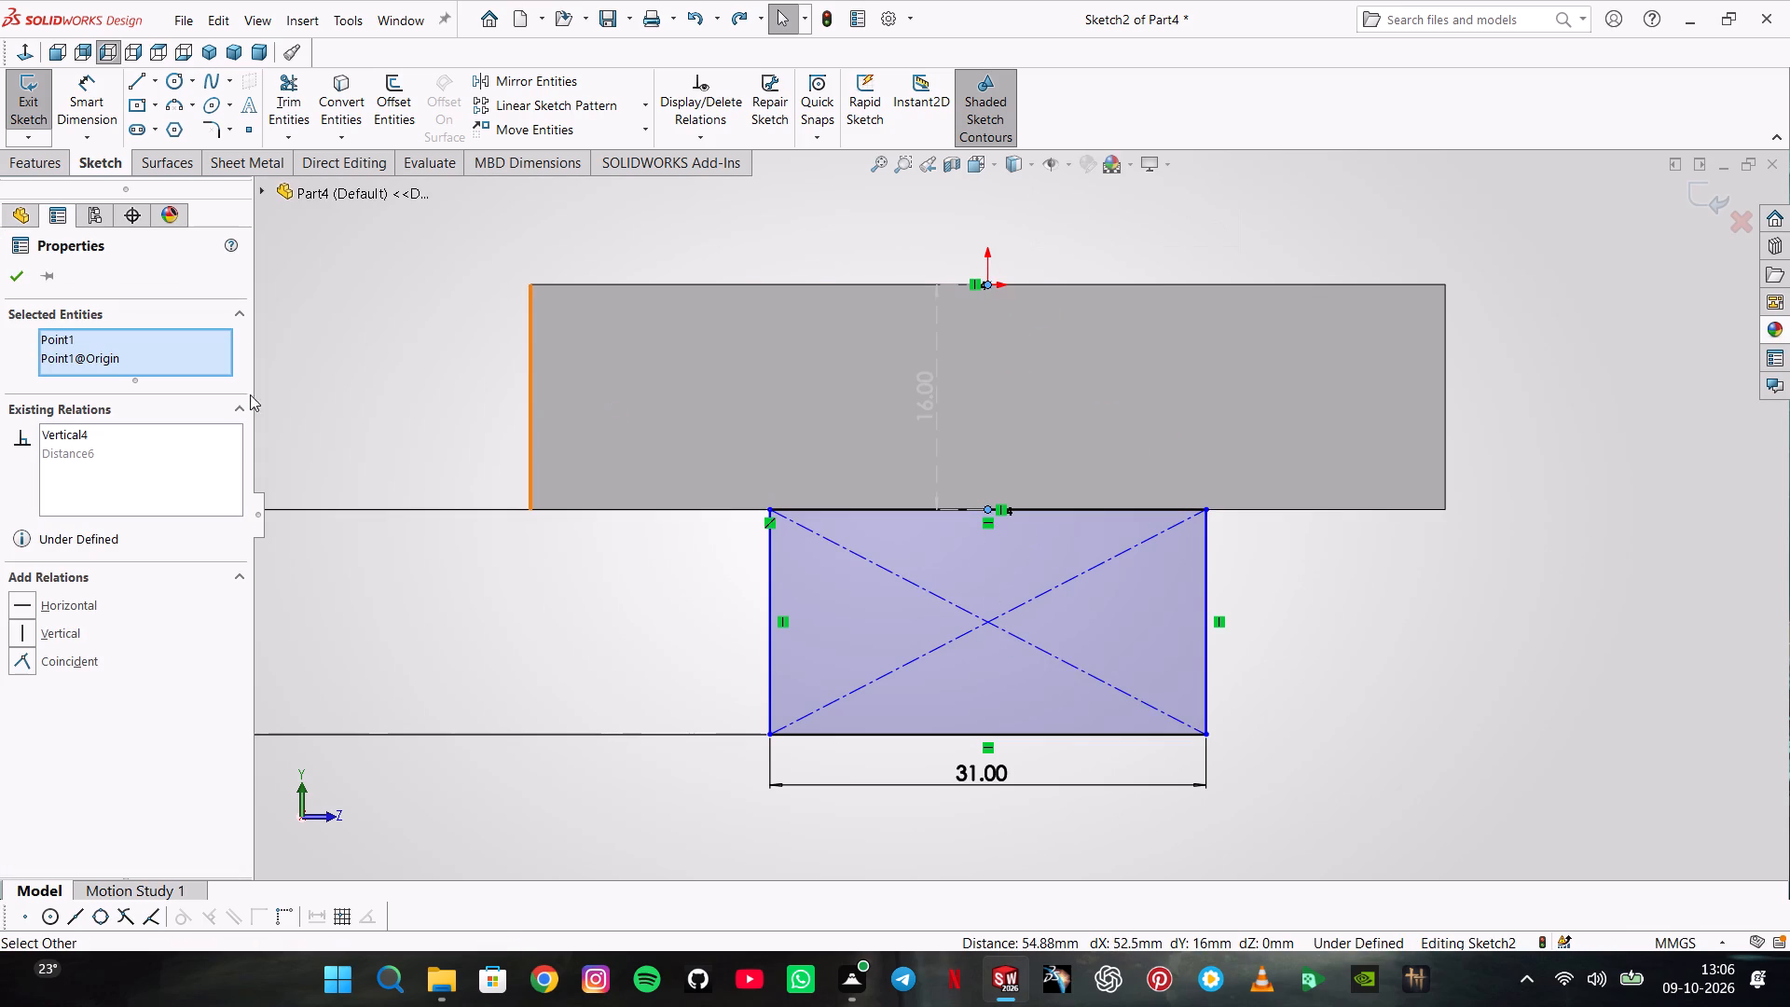
key("Escape")
Move the 16 mm height dimension closer to the rectangle.
scroll(603, 686, "up", 2)
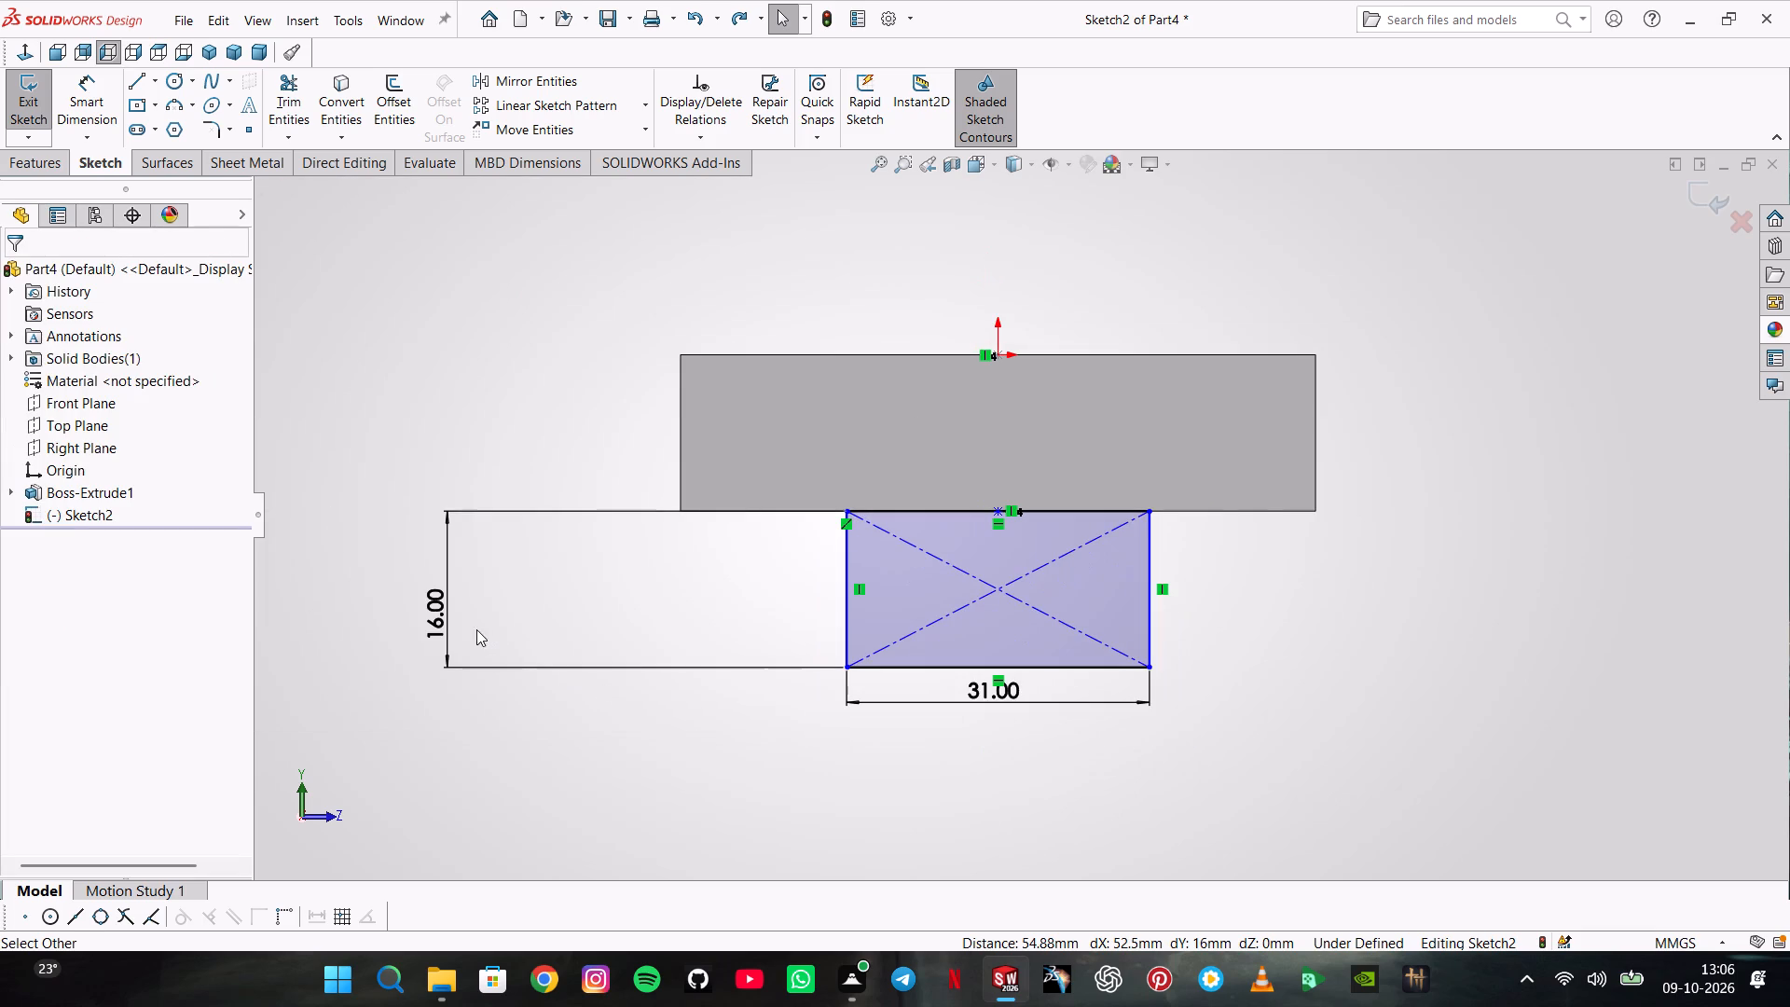
left_click_drag(445, 629, 697, 559)
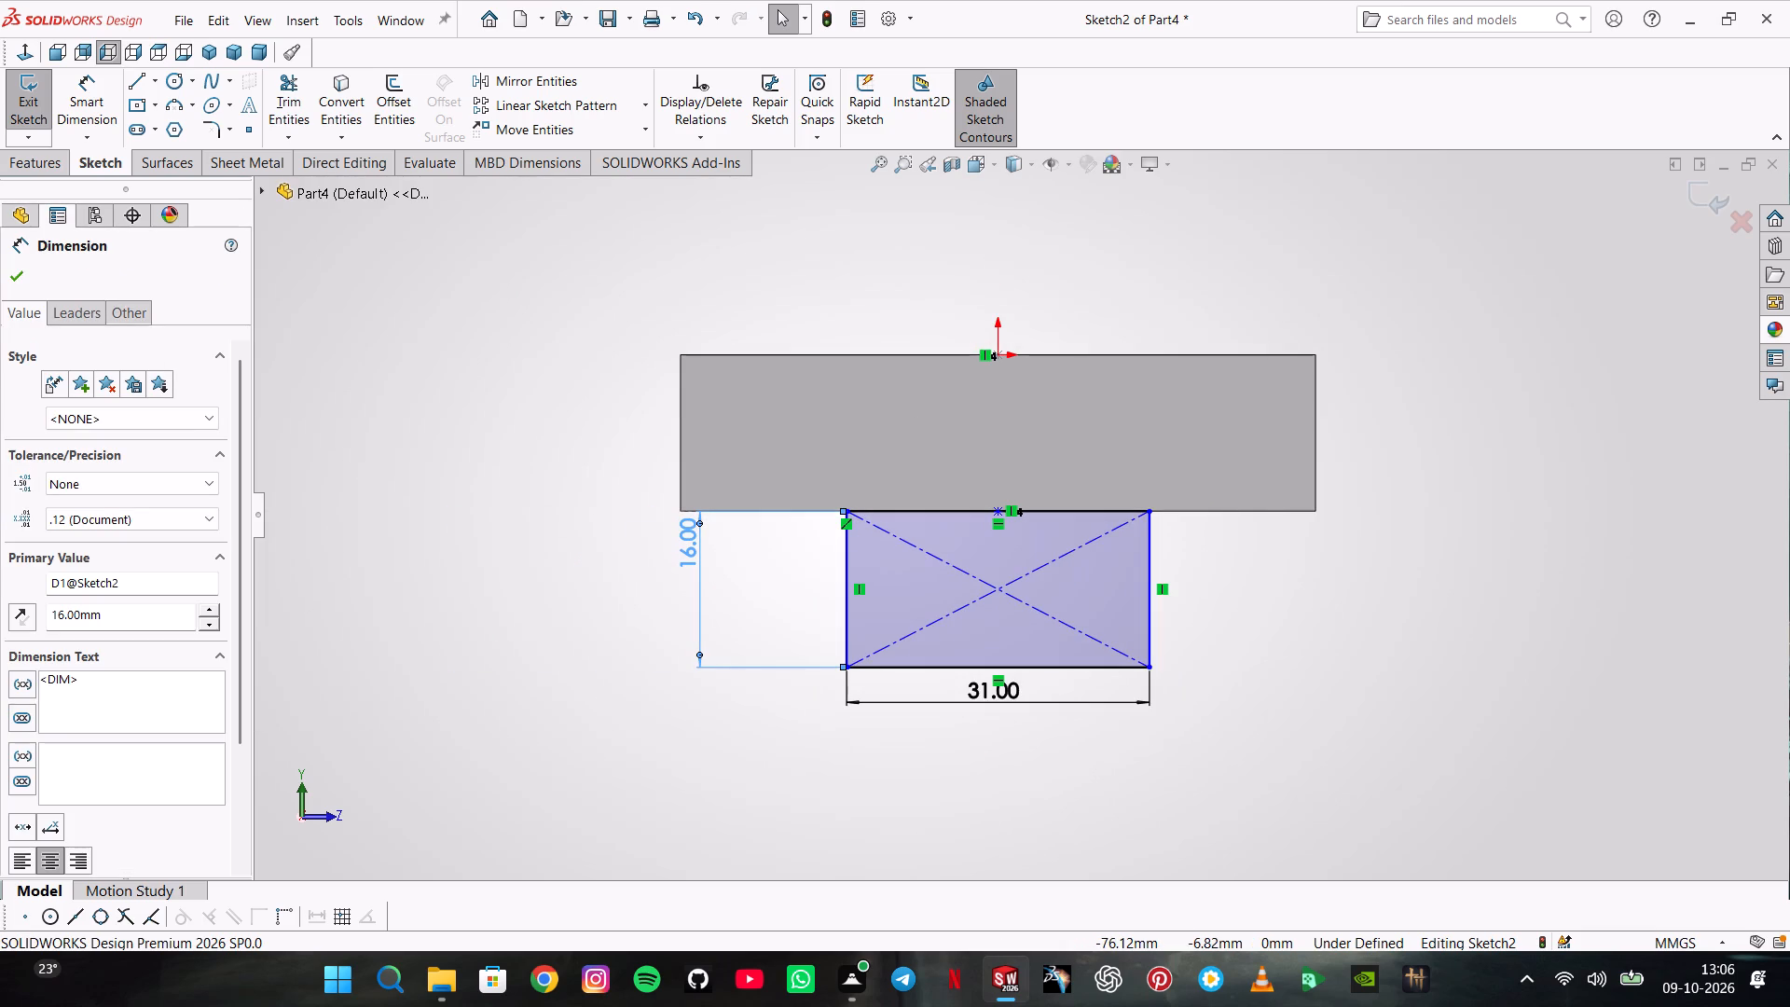
Extrude the rectangle as a boss with the Up To Surface end condition, ending at the block's opposite end face.
left_click(39, 173)
left_click(107, 124)
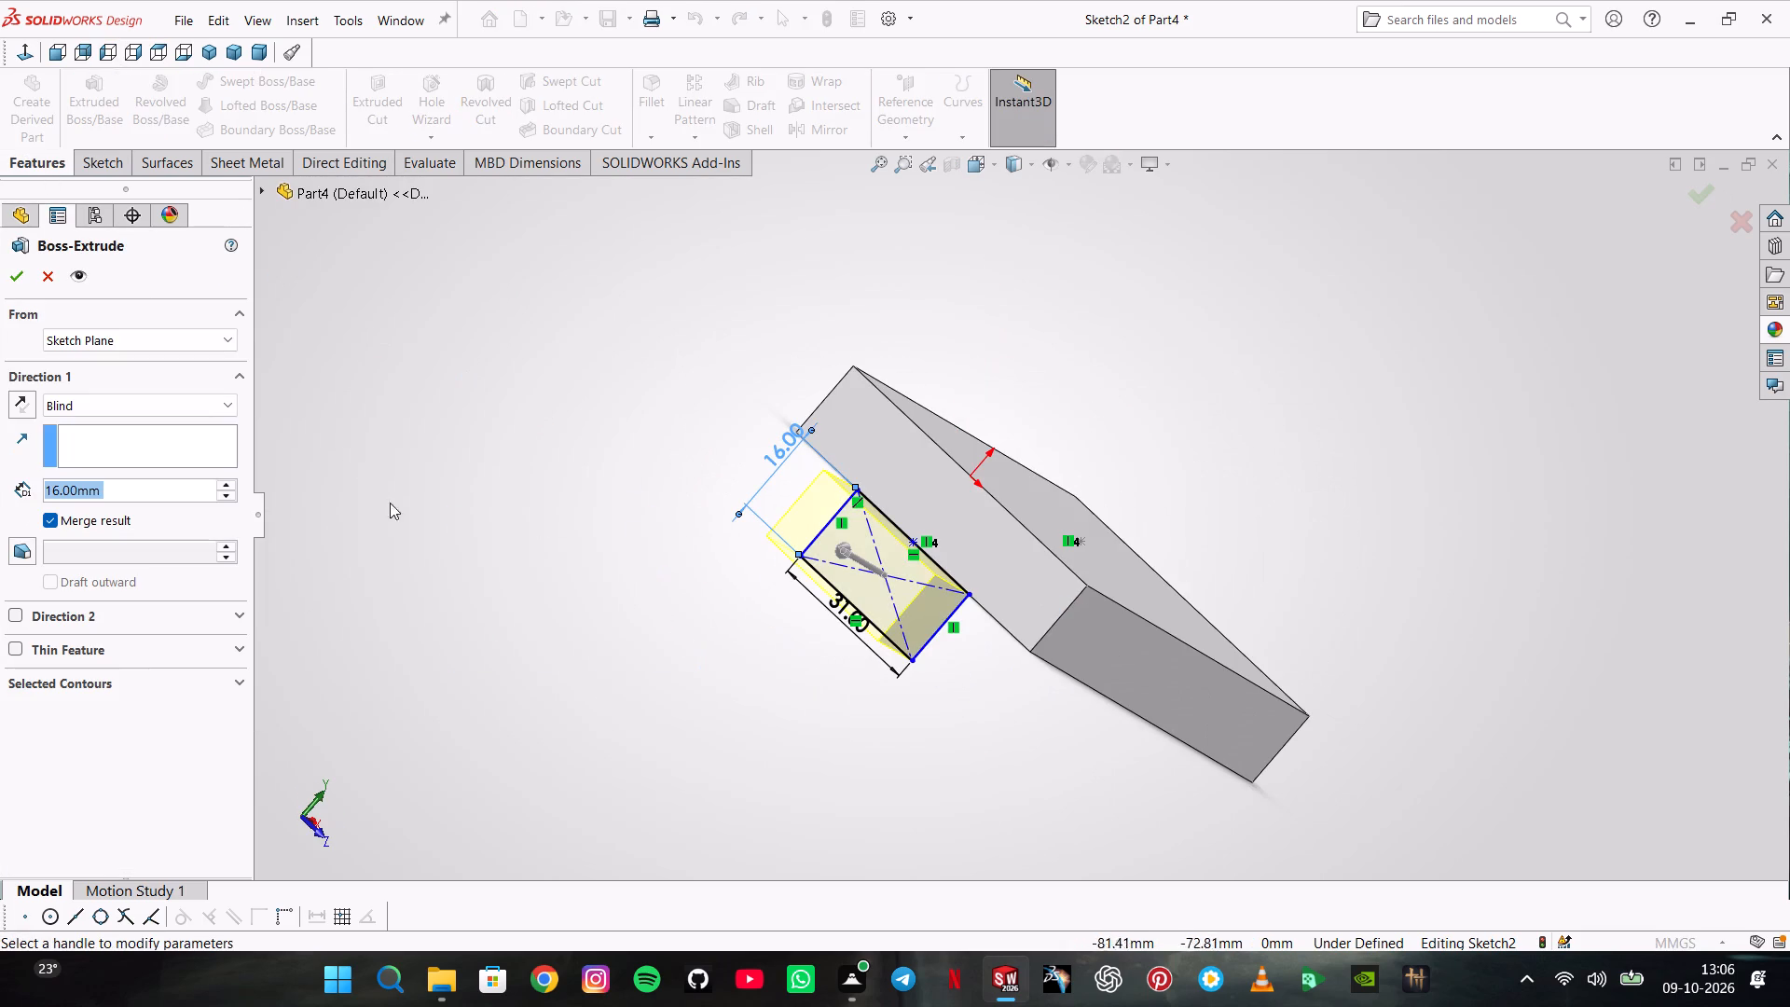
left_click(174, 390)
left_click(191, 400)
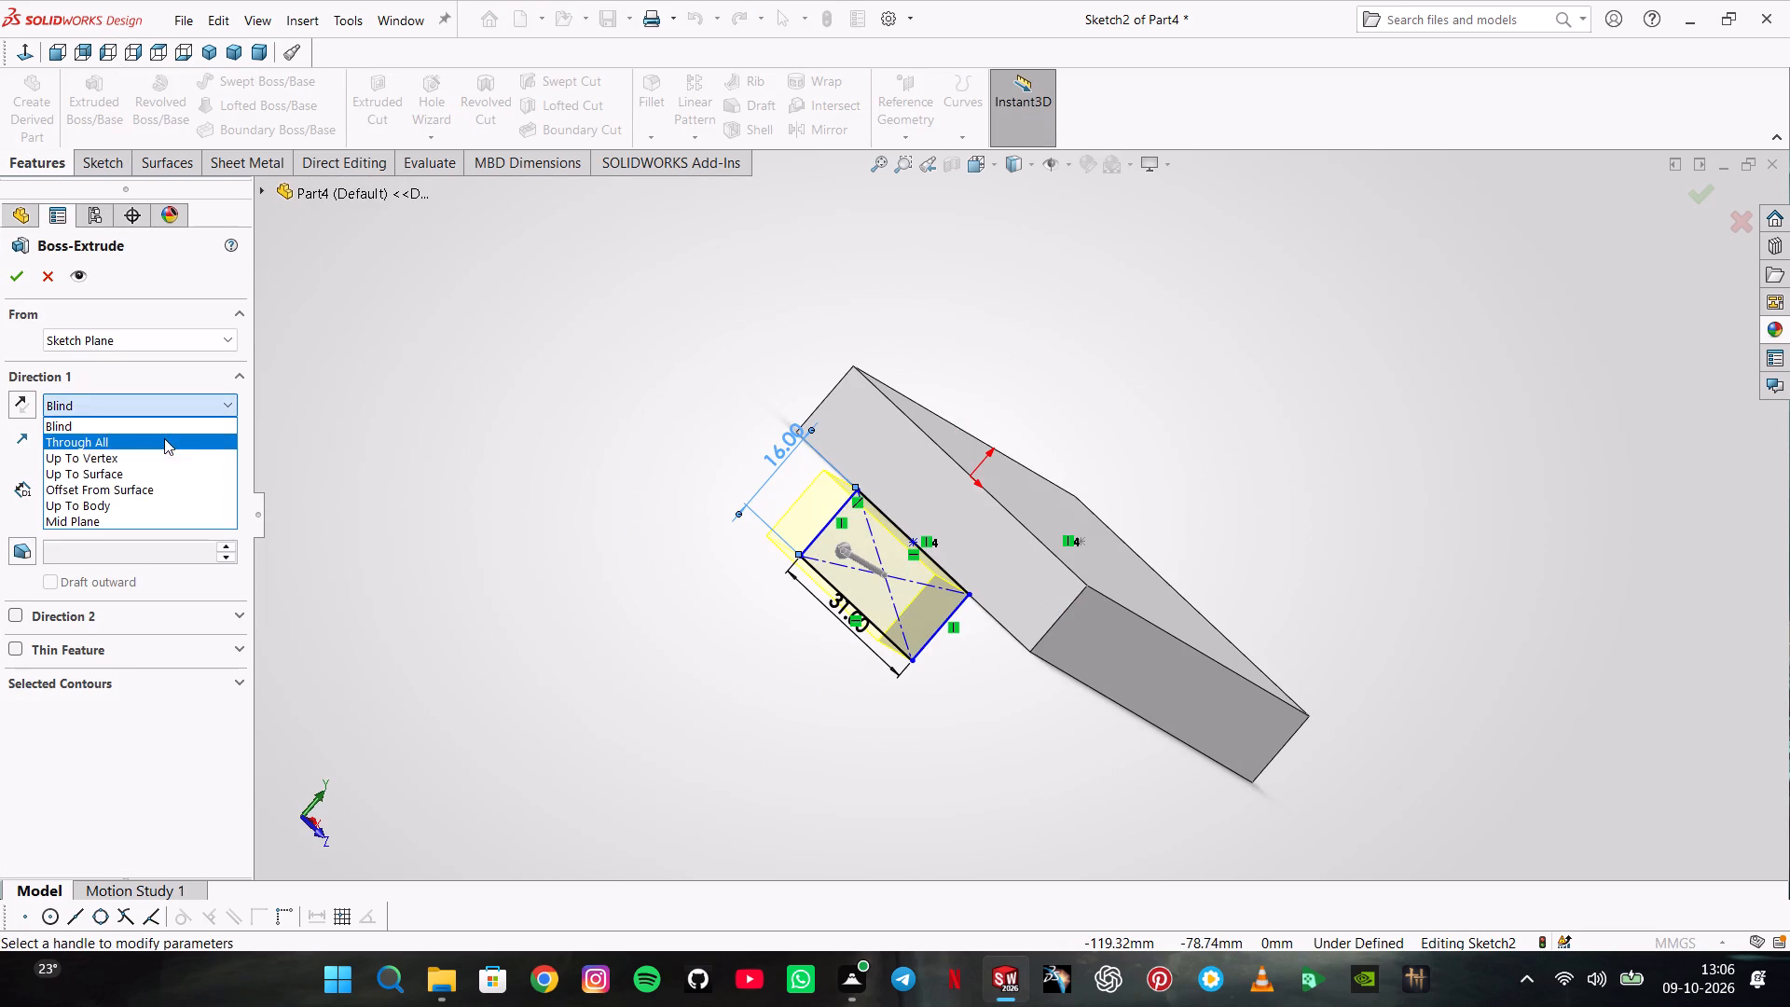
left_click(158, 470)
middle_click_drag(1148, 644, 970, 584)
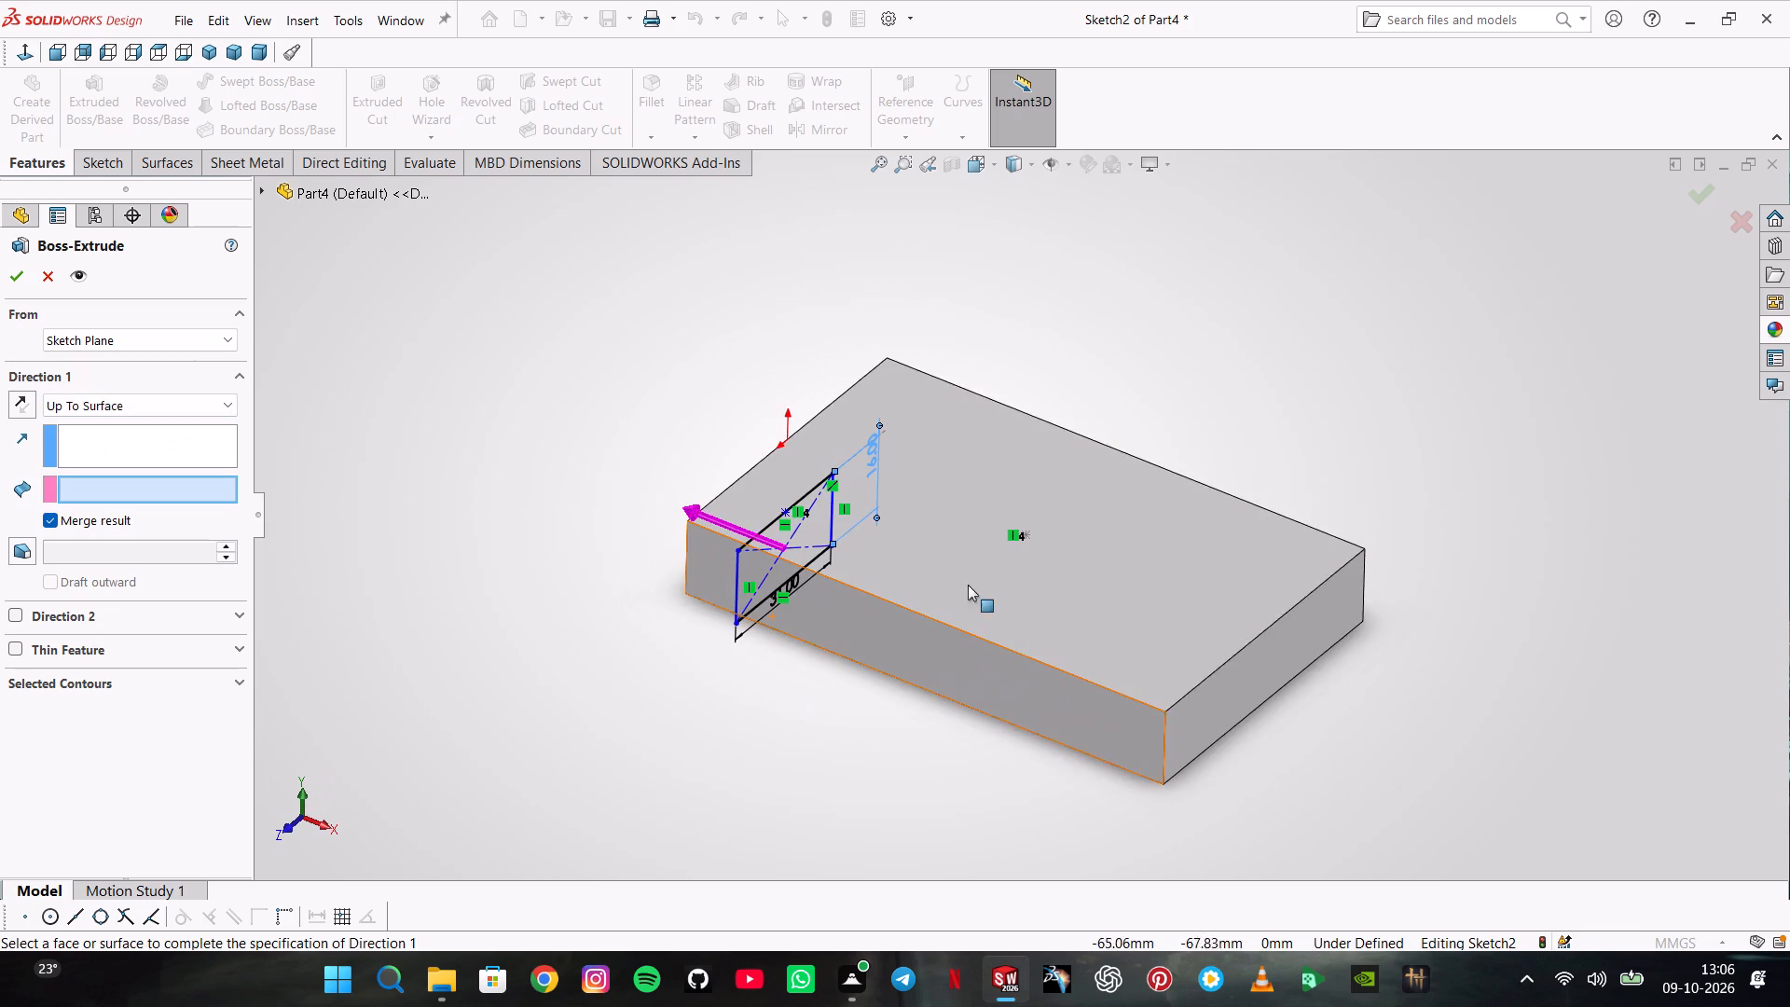
left_click(1180, 709)
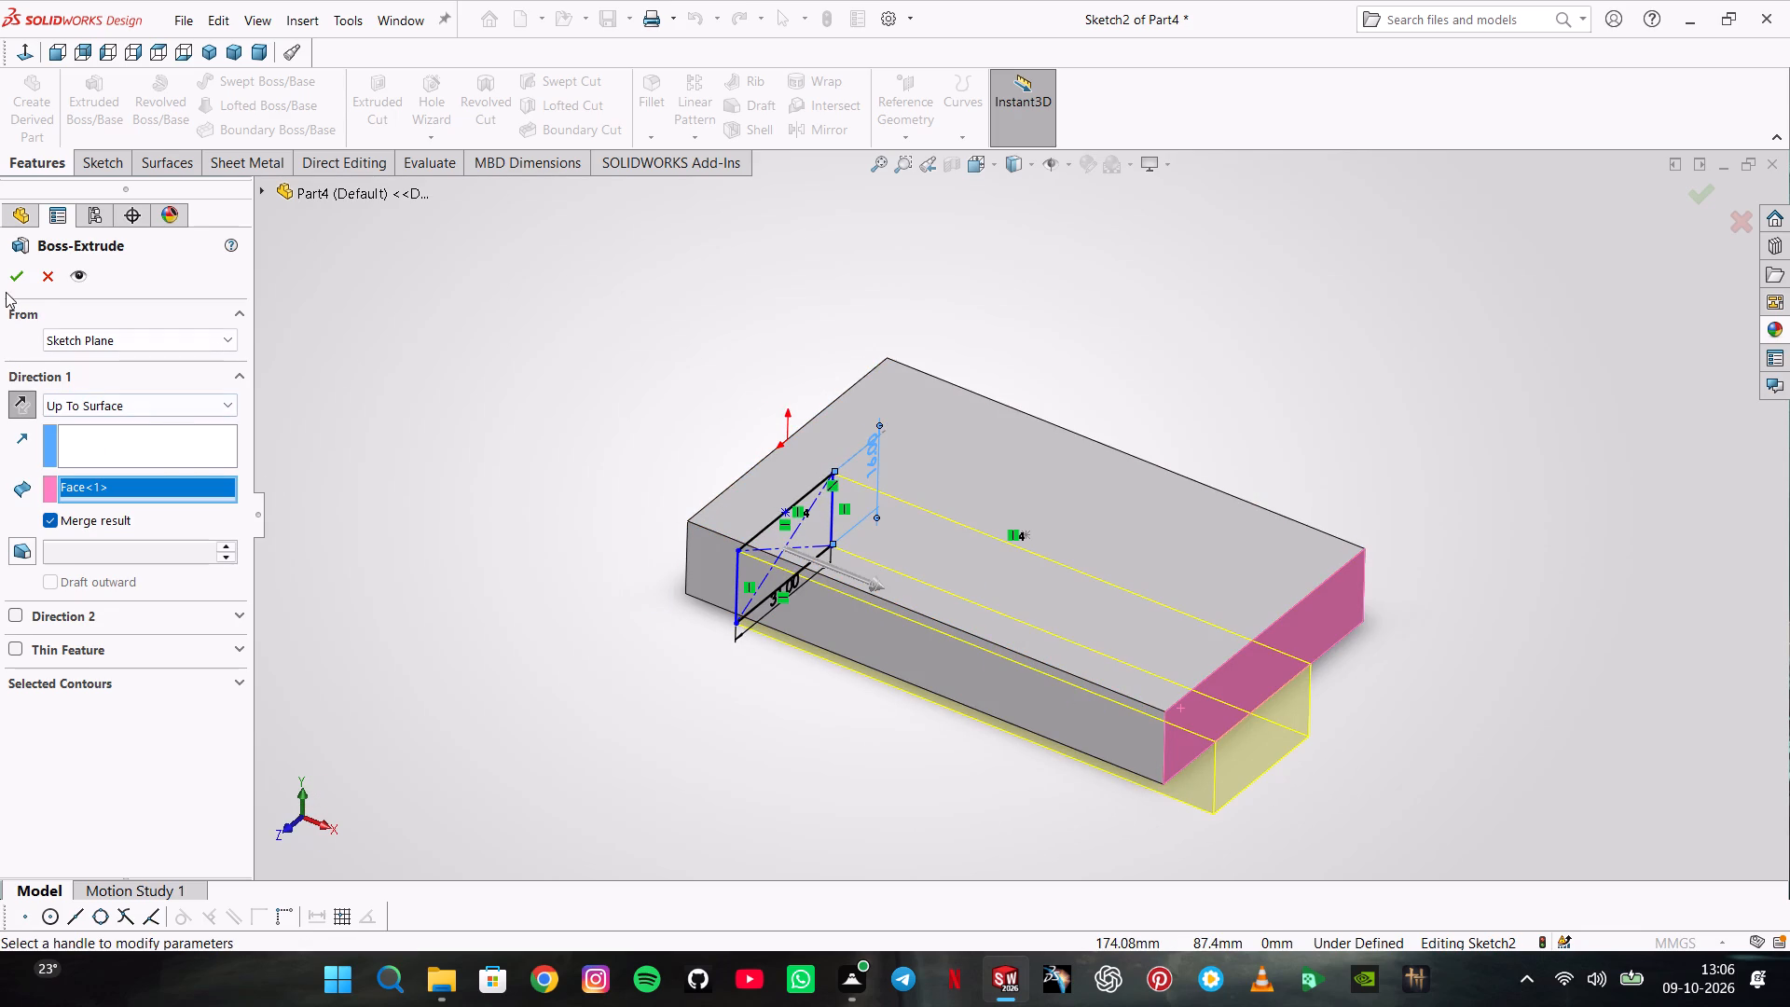
left_click(6, 283)
Start a new sketch on the Top Plane.
middle_click_drag(1155, 309, 1173, 333)
scroll(1160, 309, "down", 1)
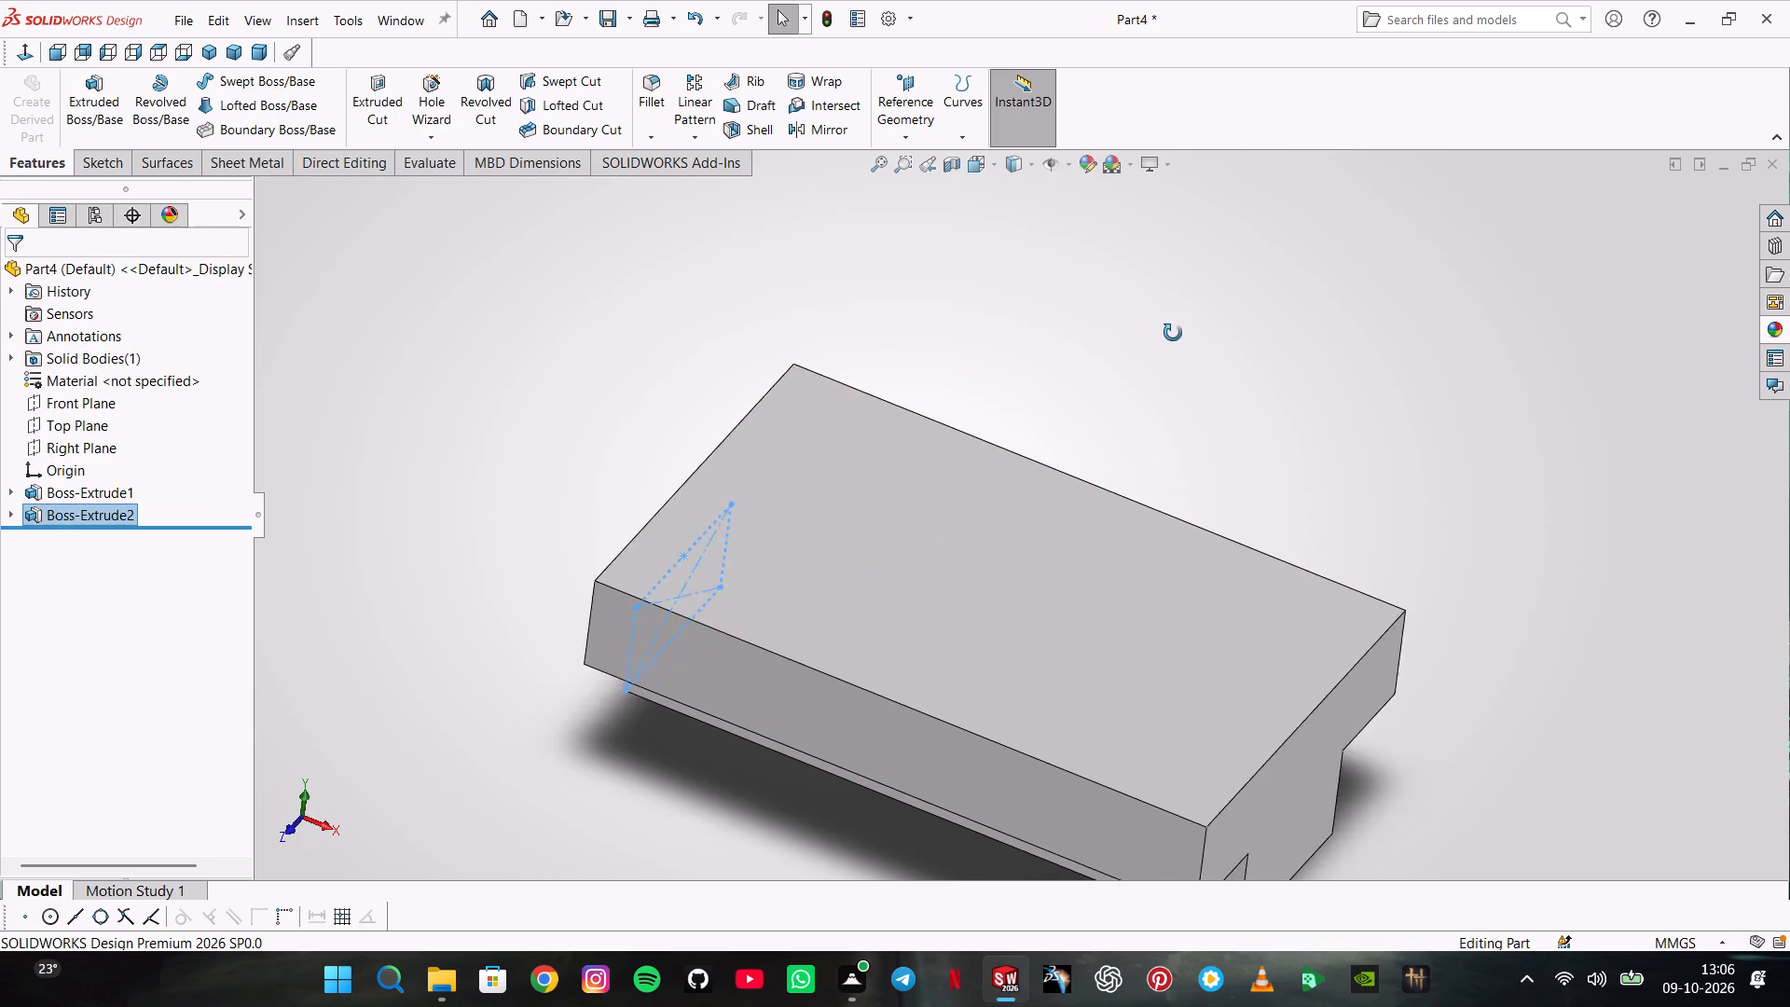
middle_click_drag(1173, 333, 1193, 374)
left_click(1194, 378)
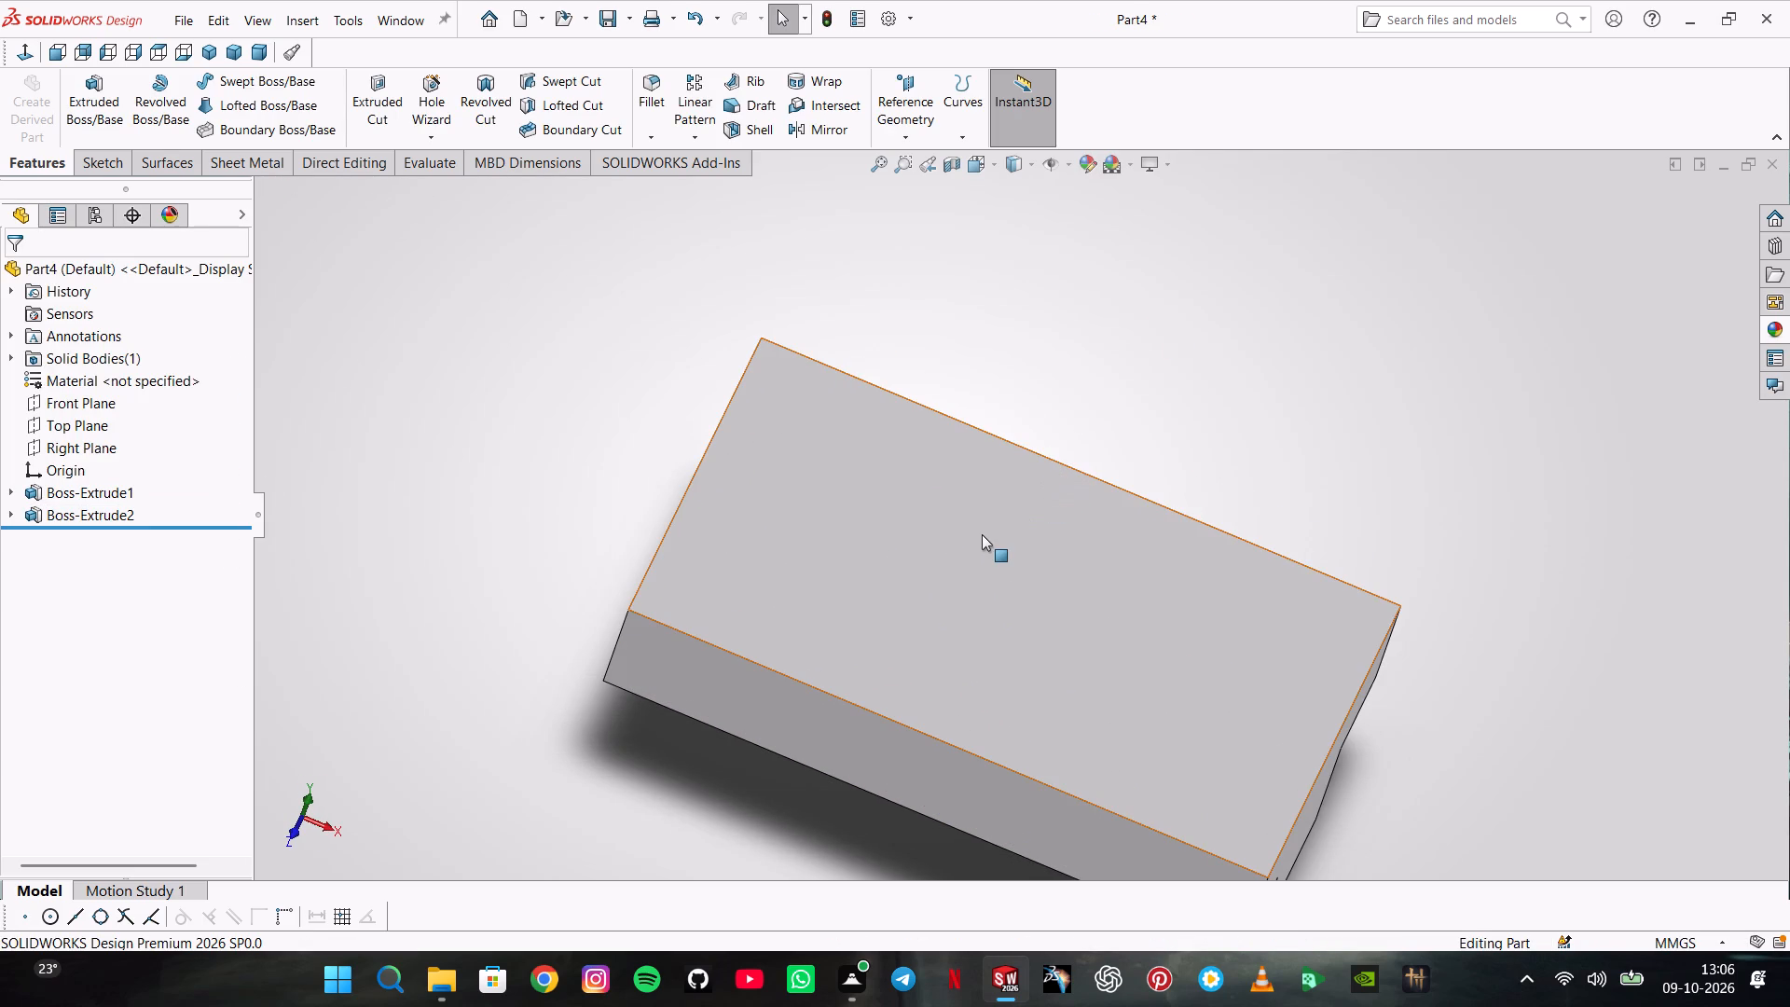
left_click(37, 399)
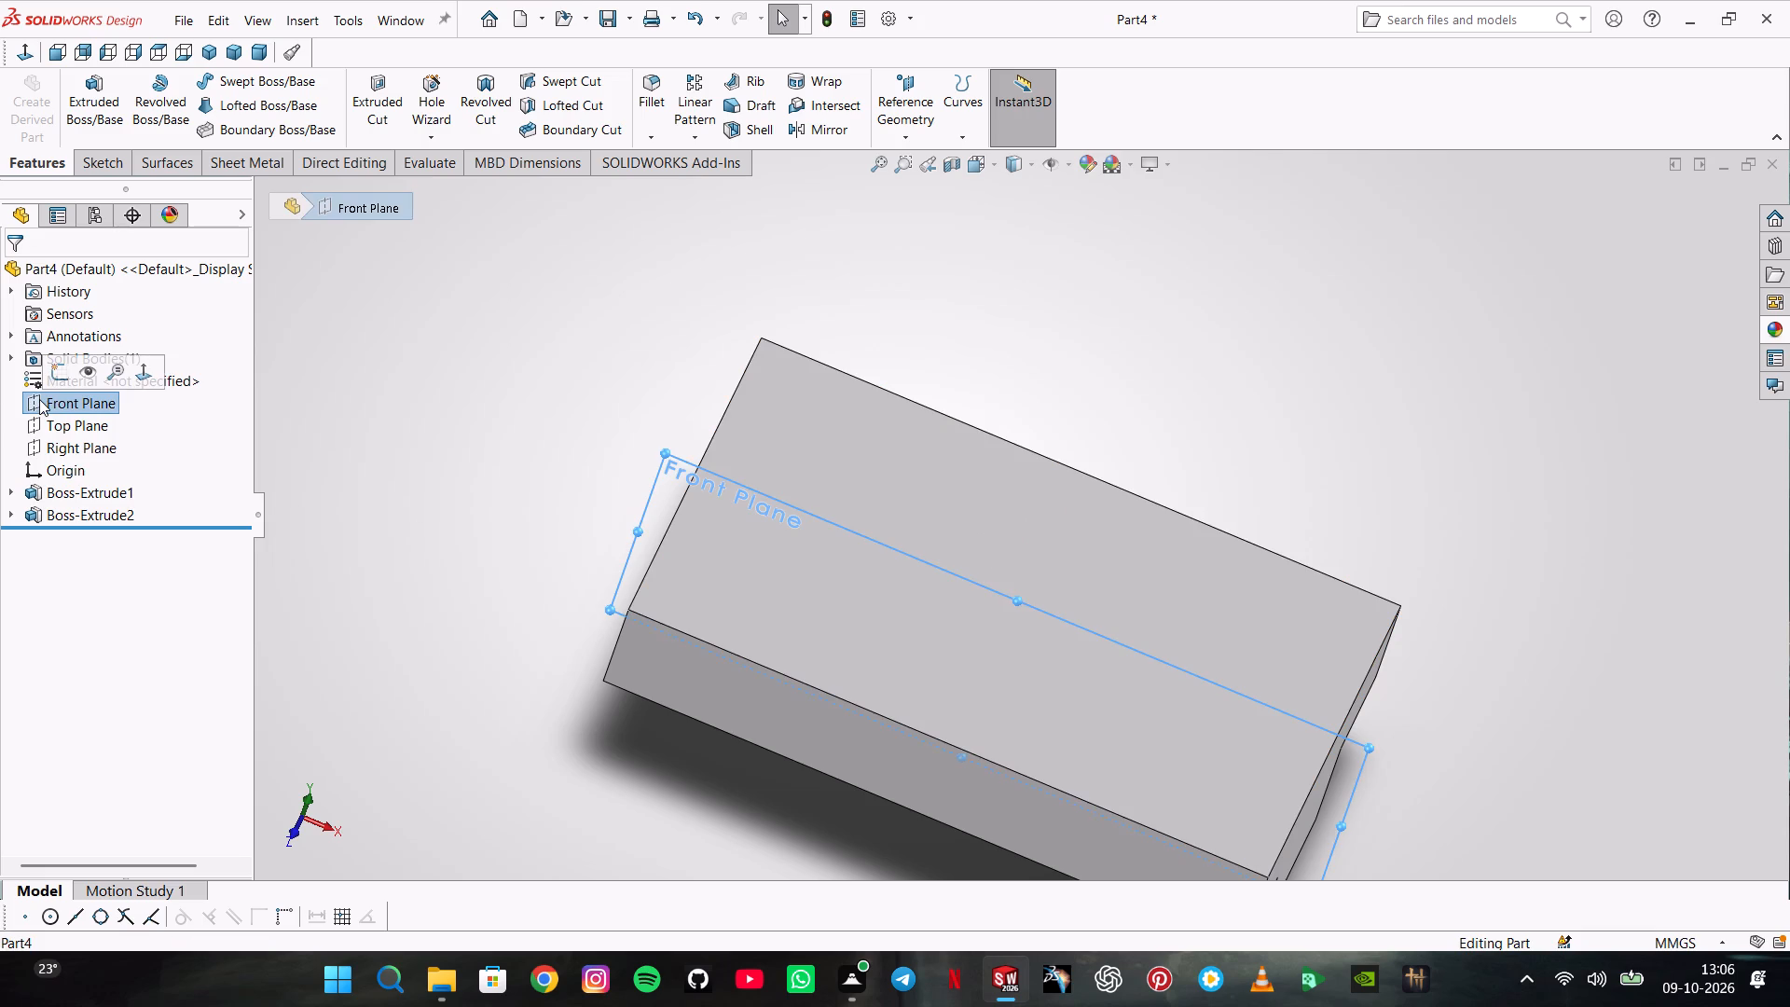
left_click(49, 419)
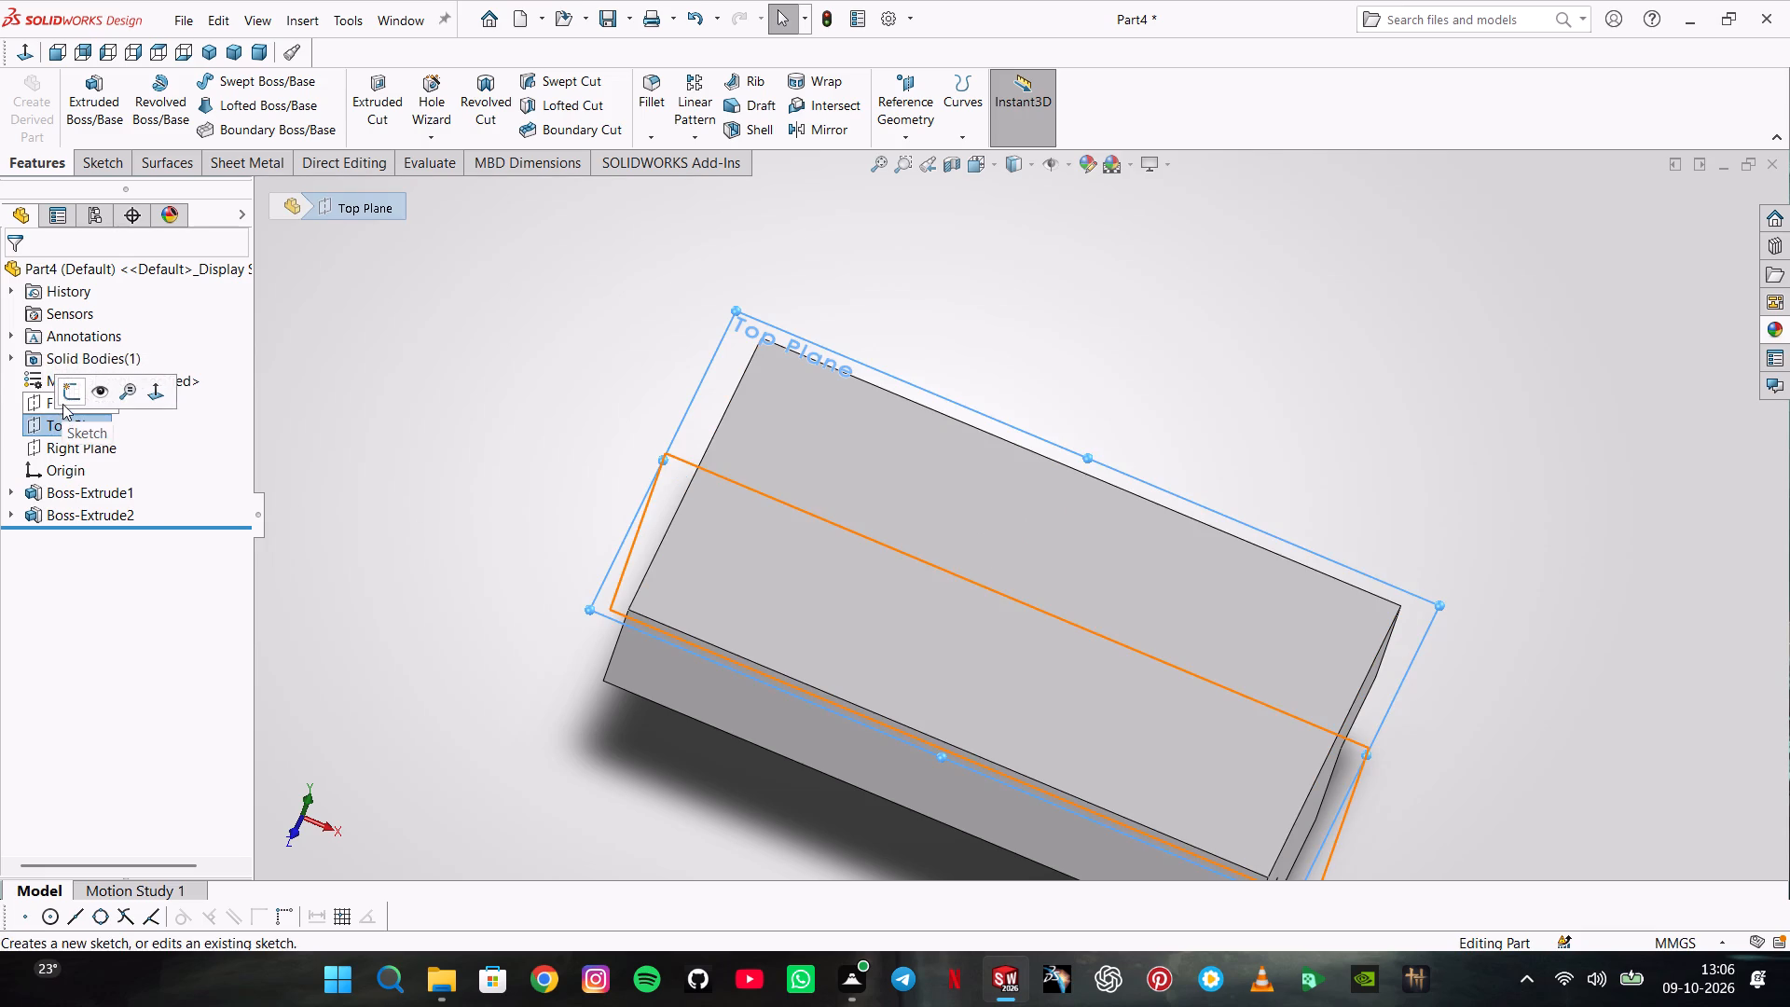
left_click(64, 398)
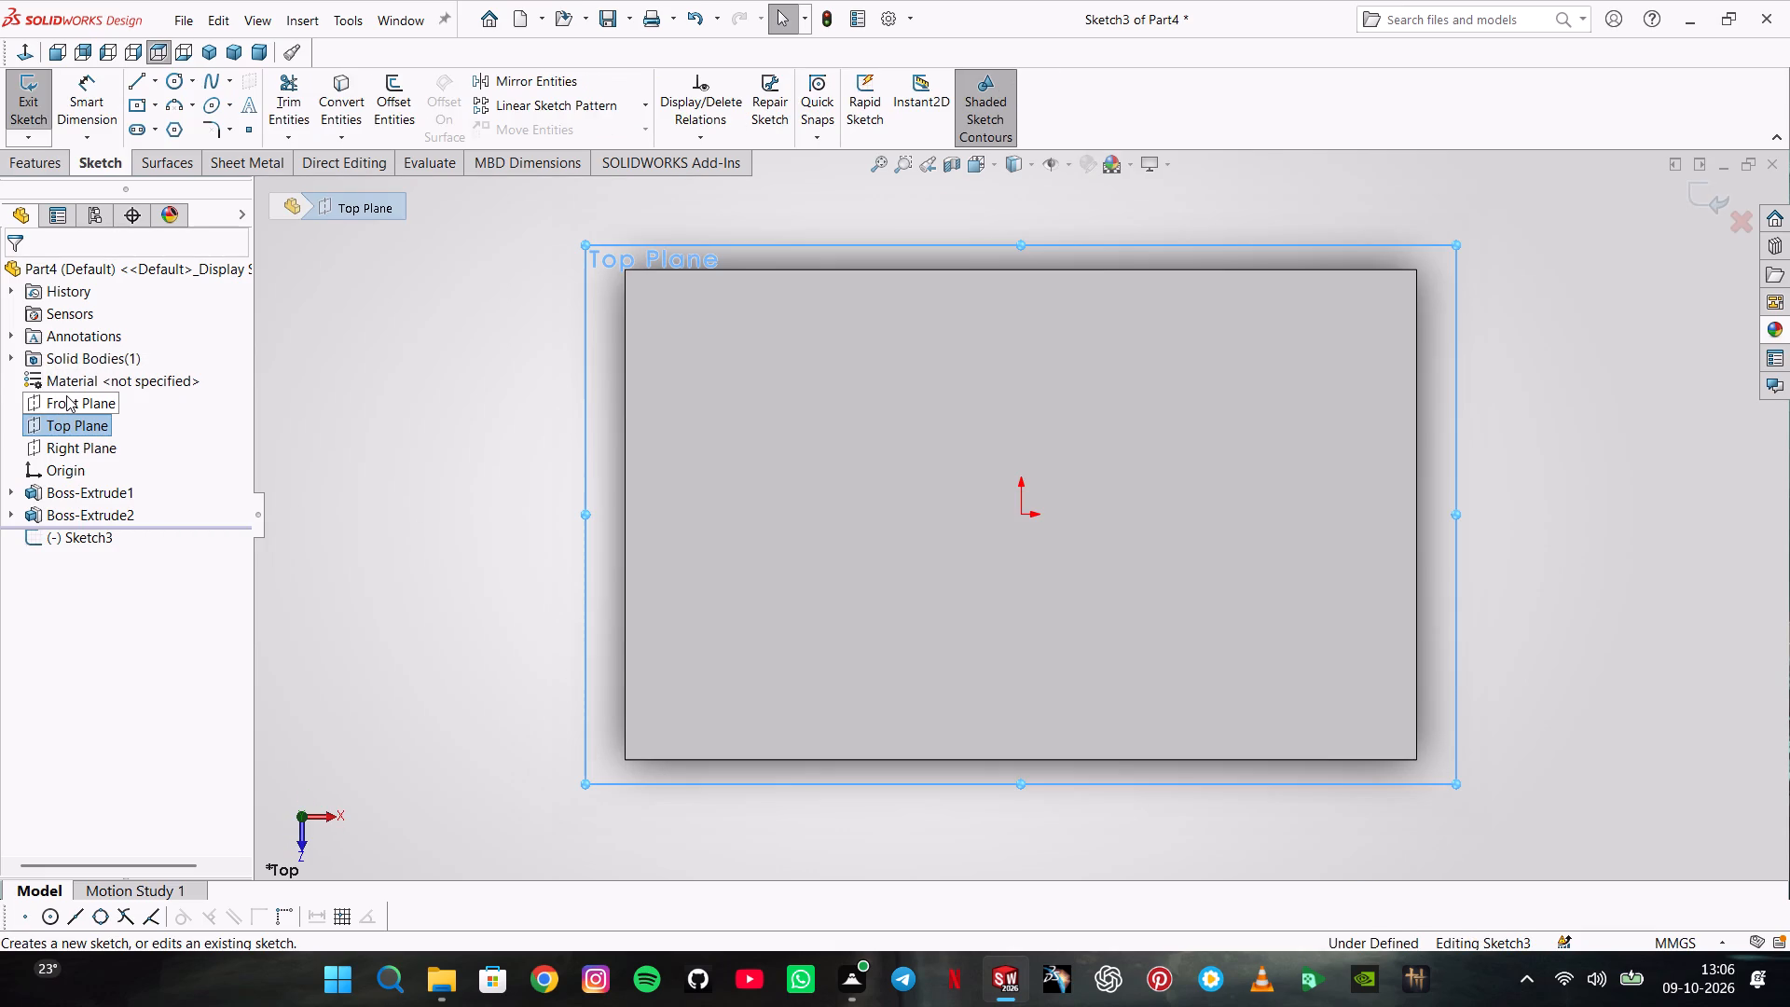
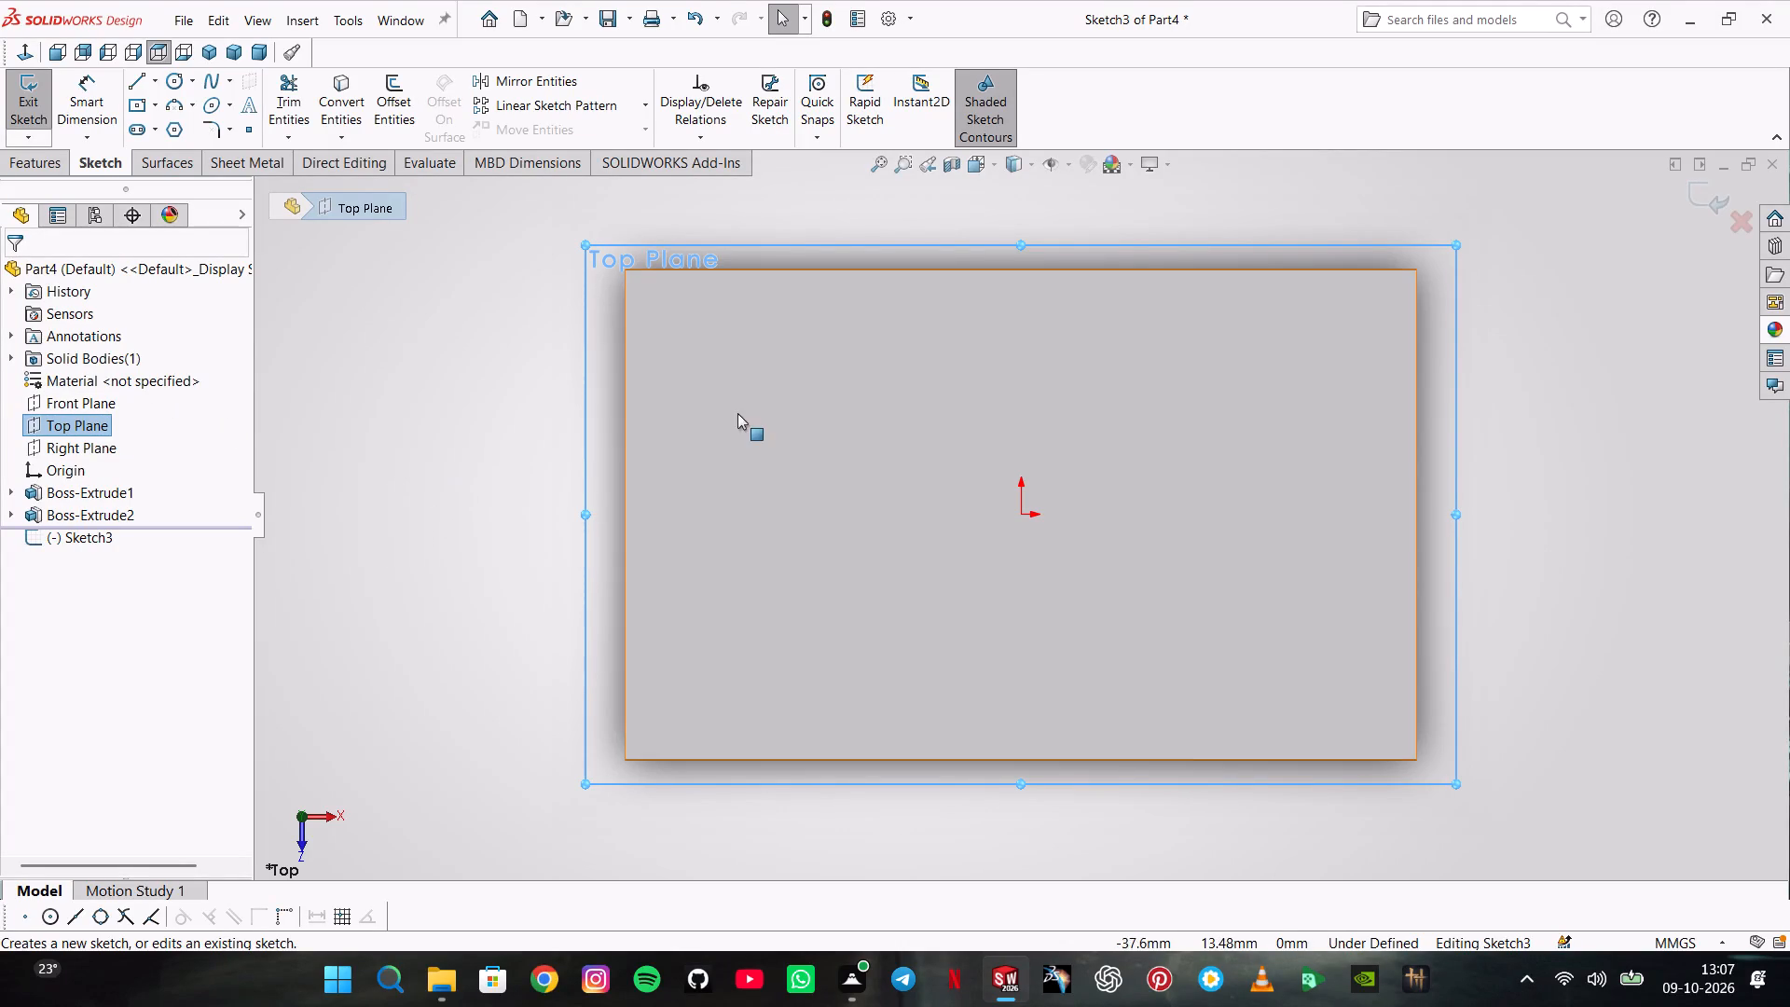
Sketch two circles level with the origin, about 31 mm diameter on the left and 23 mm on the right, each about 38 mm away.
left_click(169, 68)
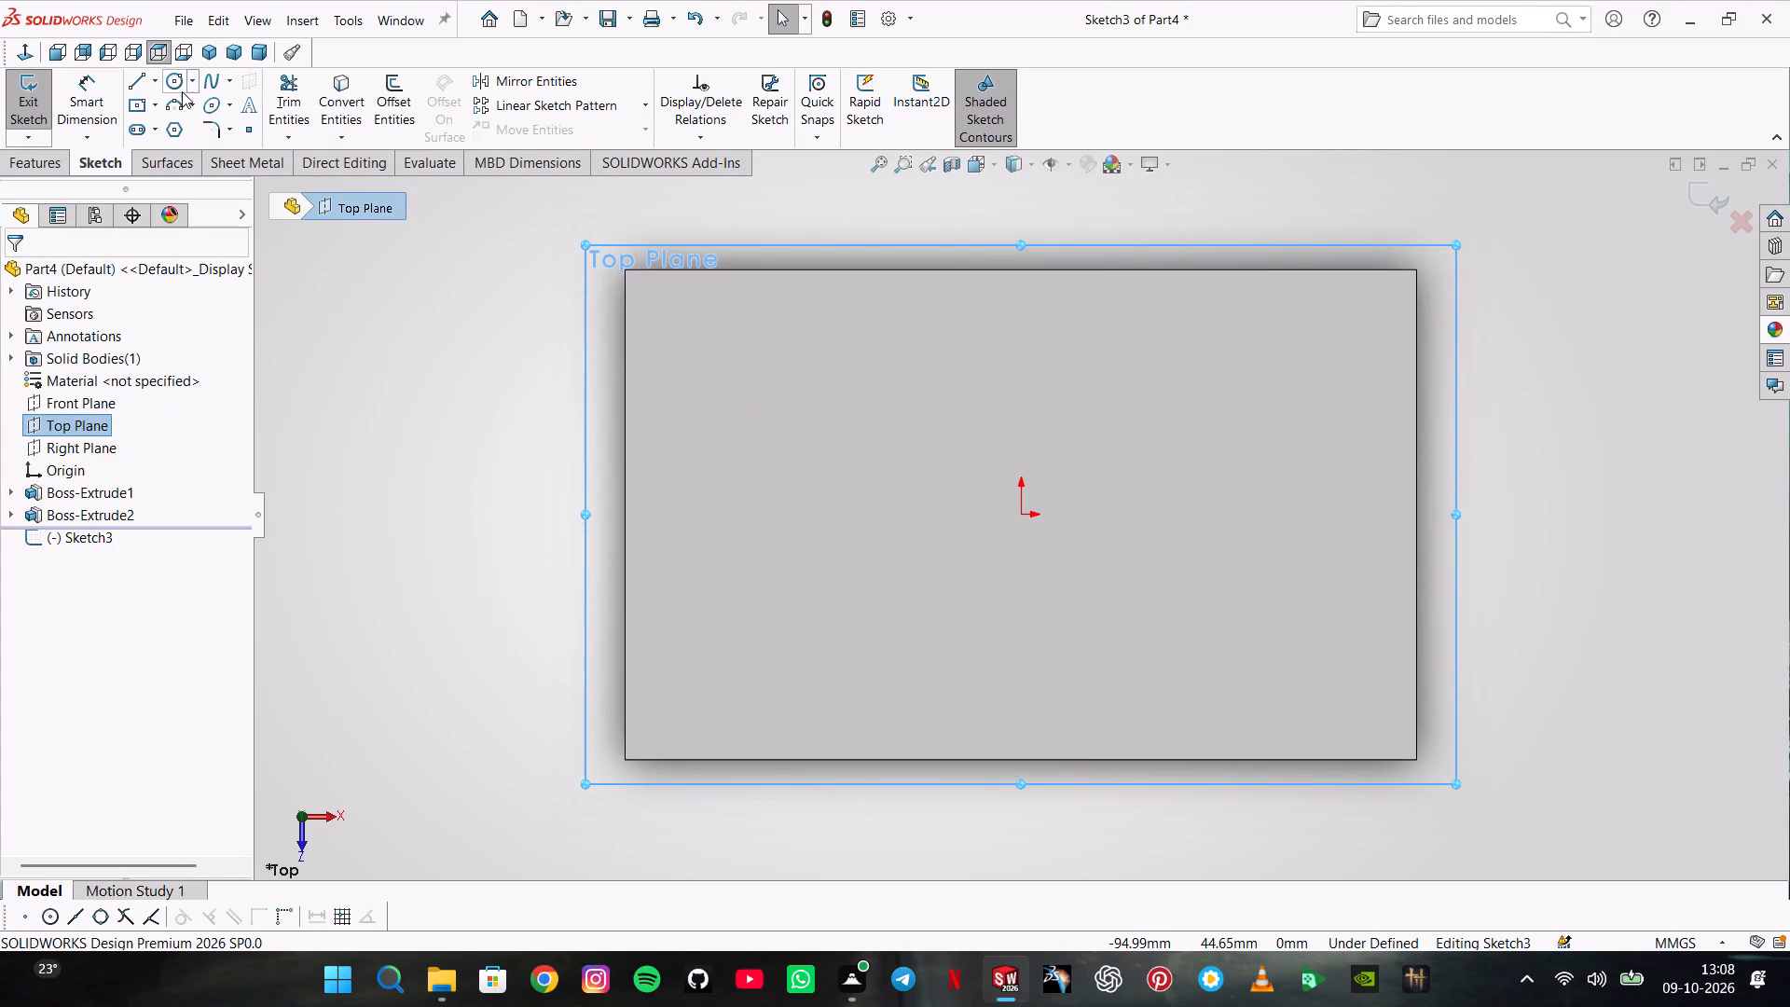
left_click(175, 82)
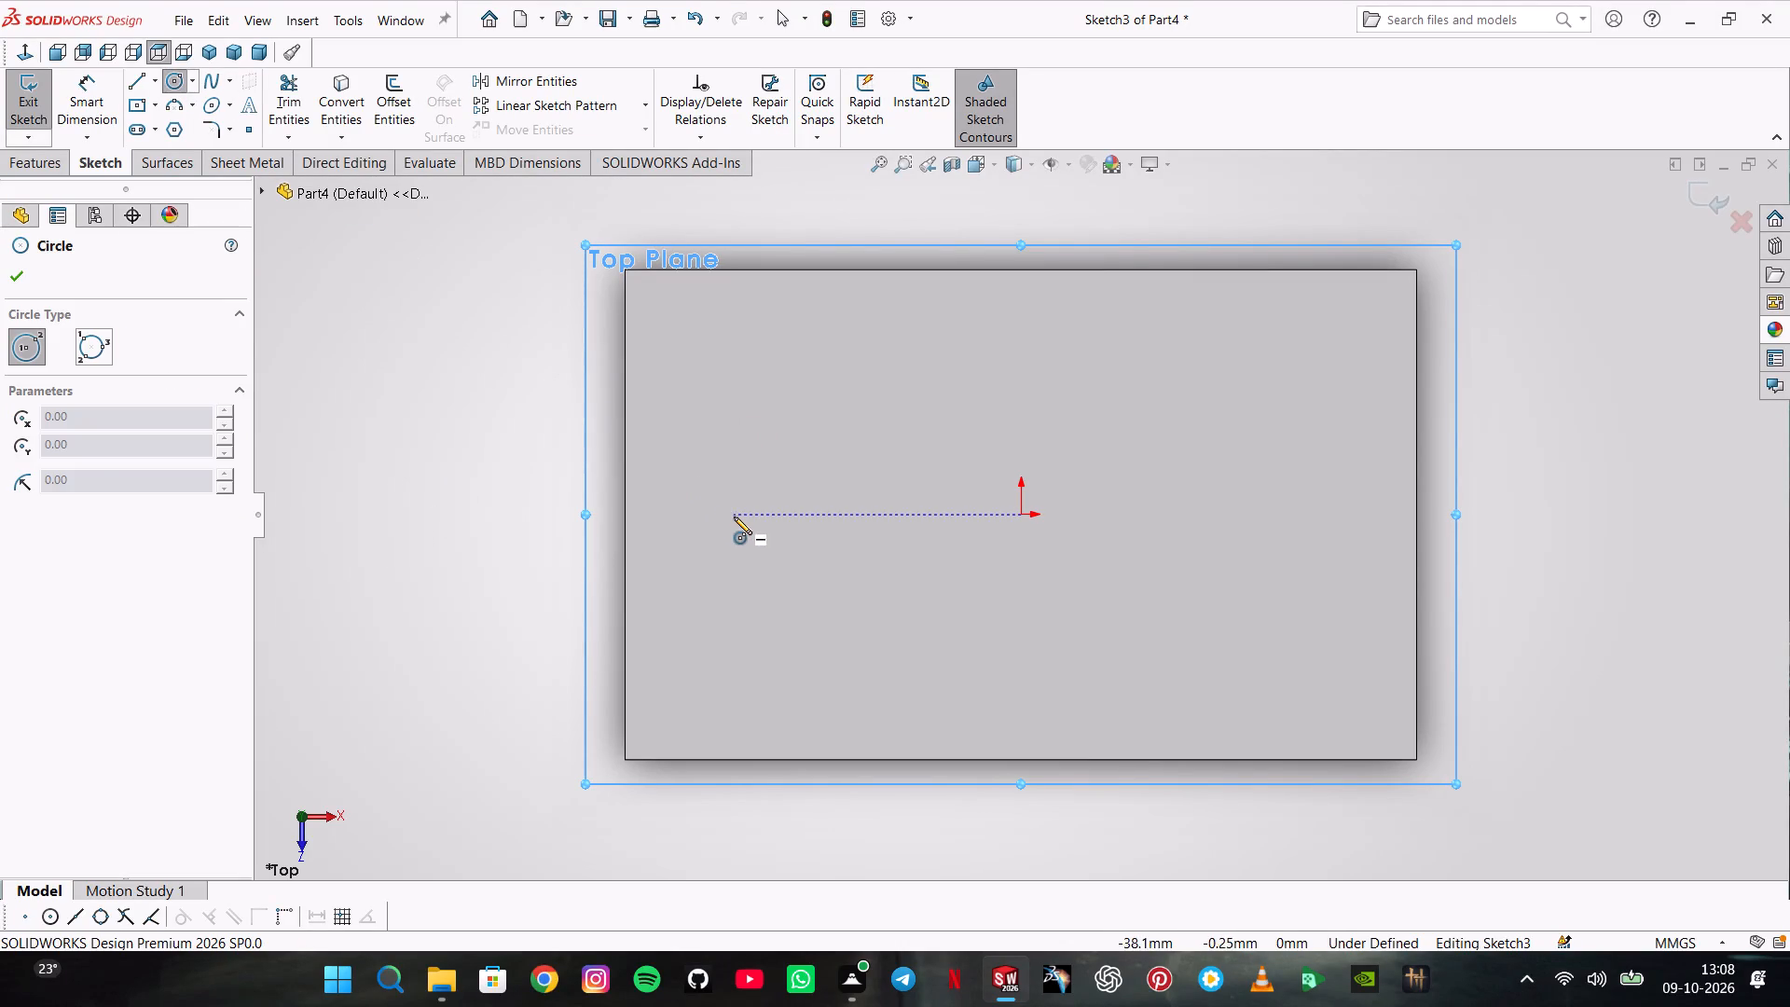
left_click(734, 517)
left_click(798, 416)
left_click(1303, 509)
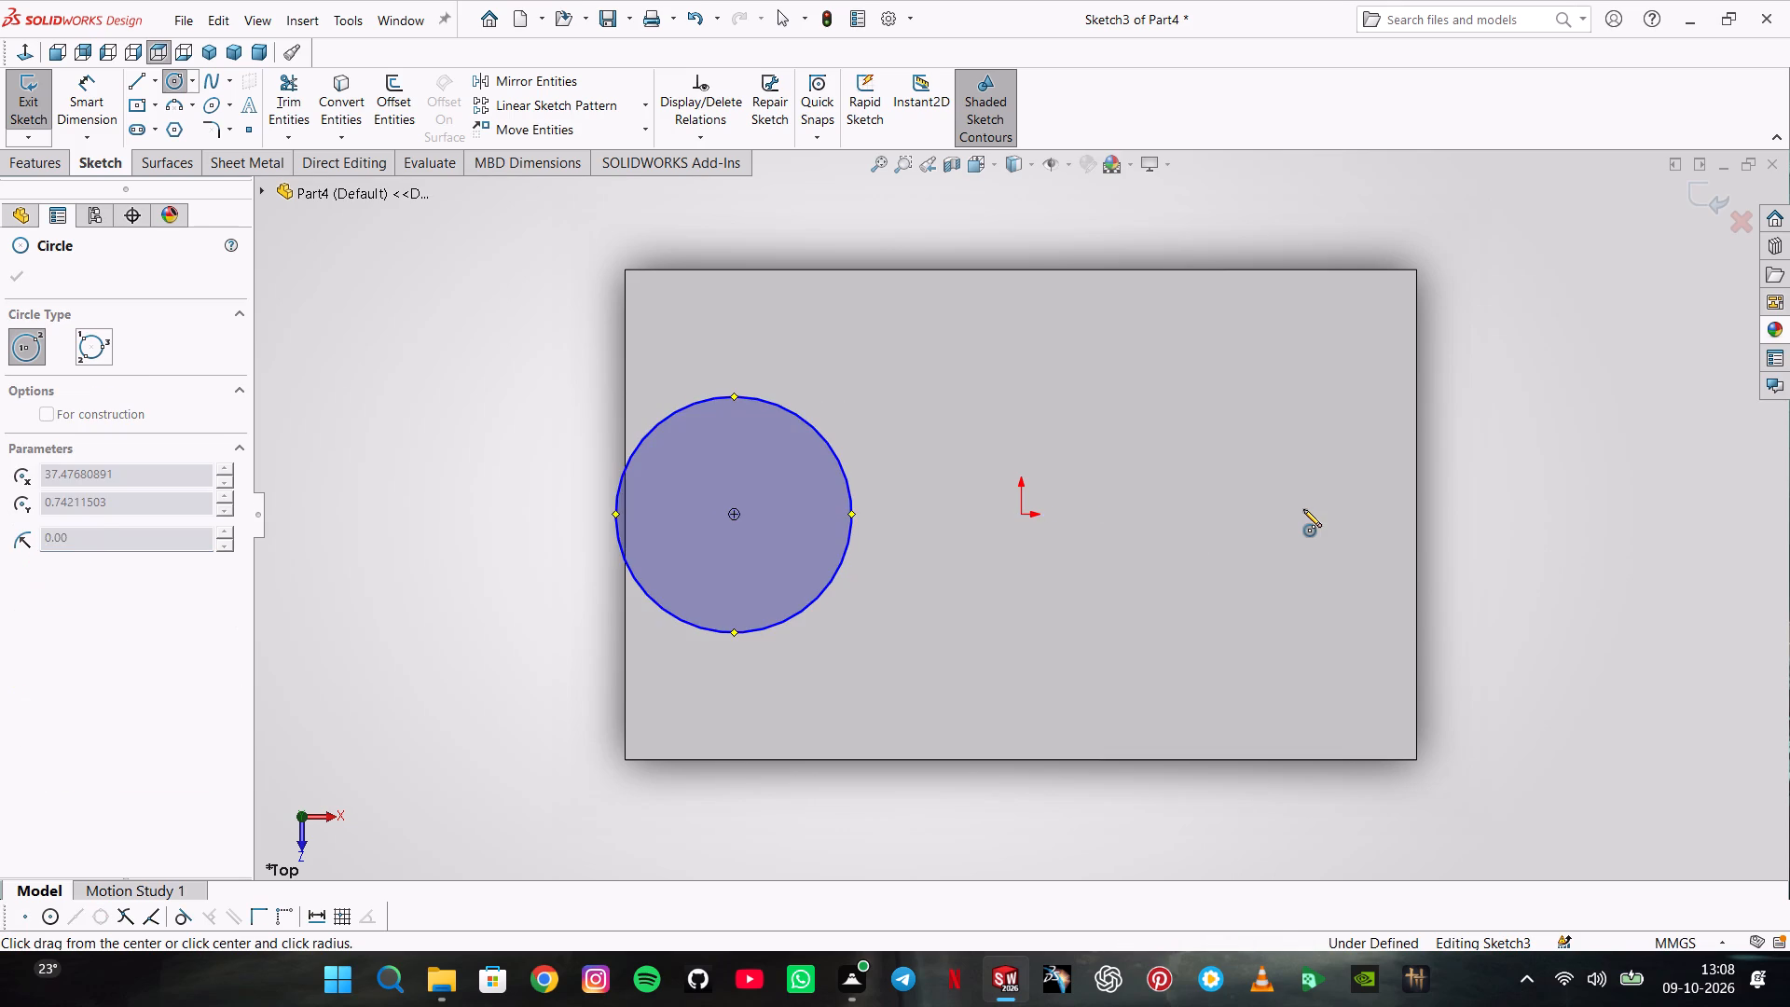
left_click(1299, 422)
key("Escape")
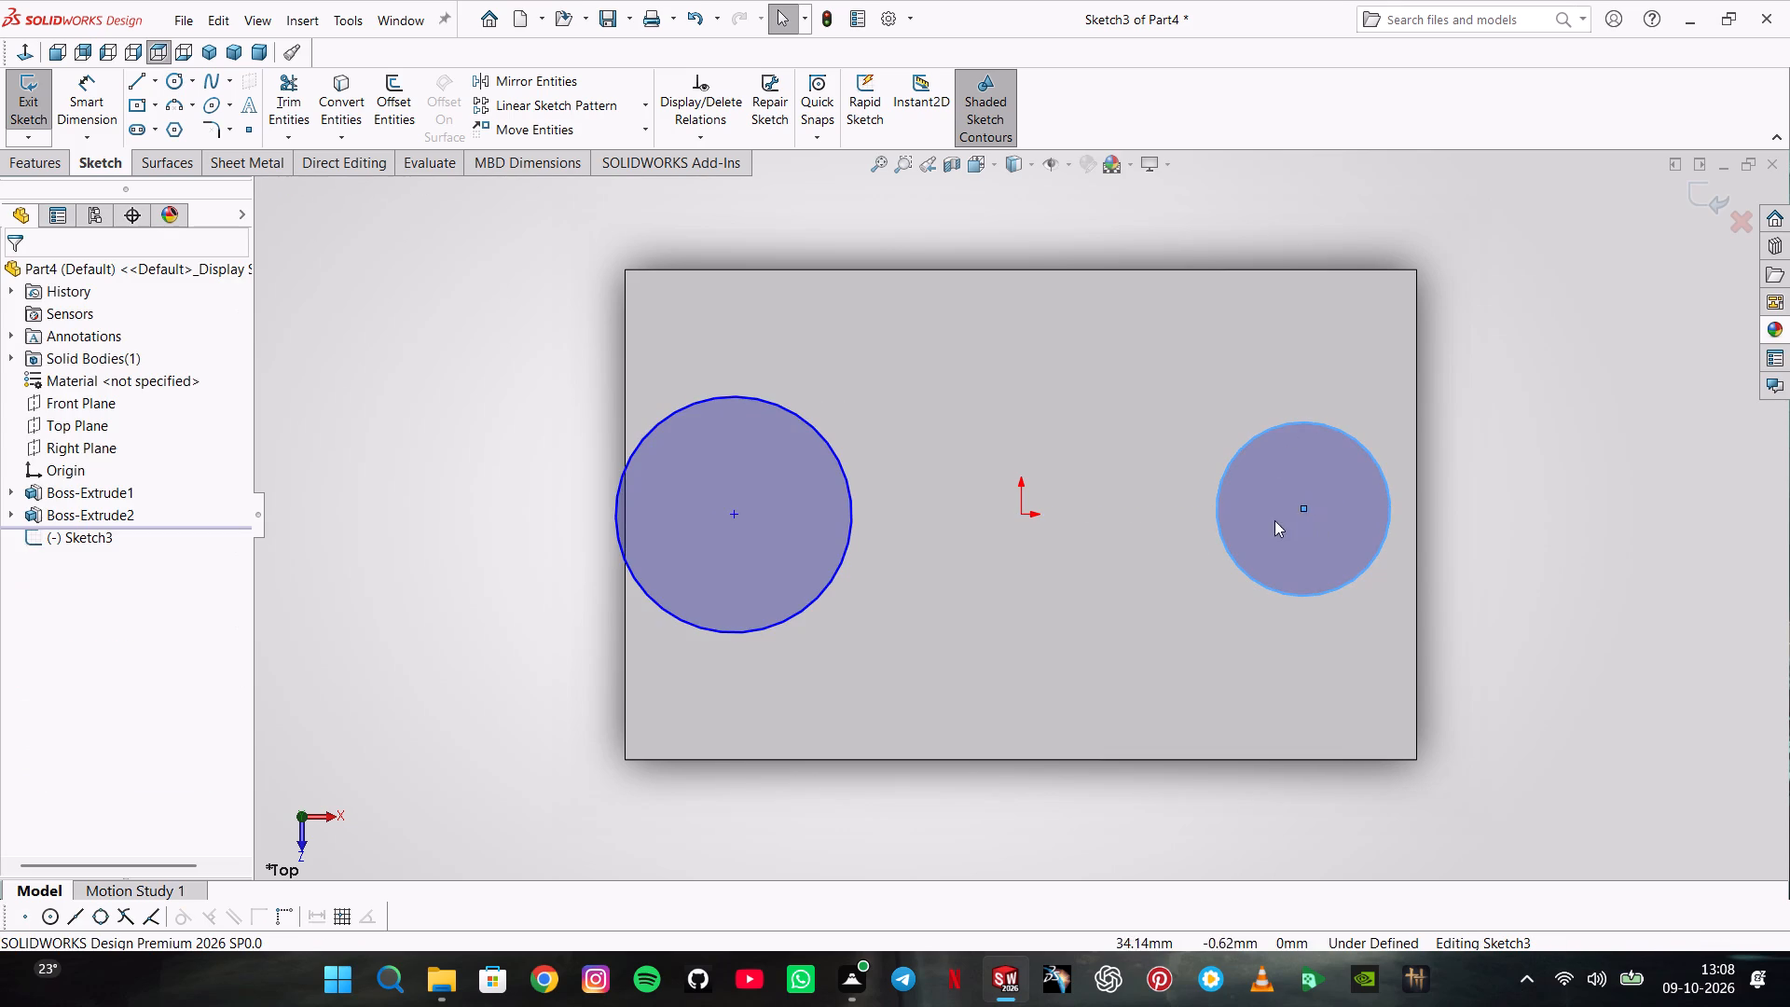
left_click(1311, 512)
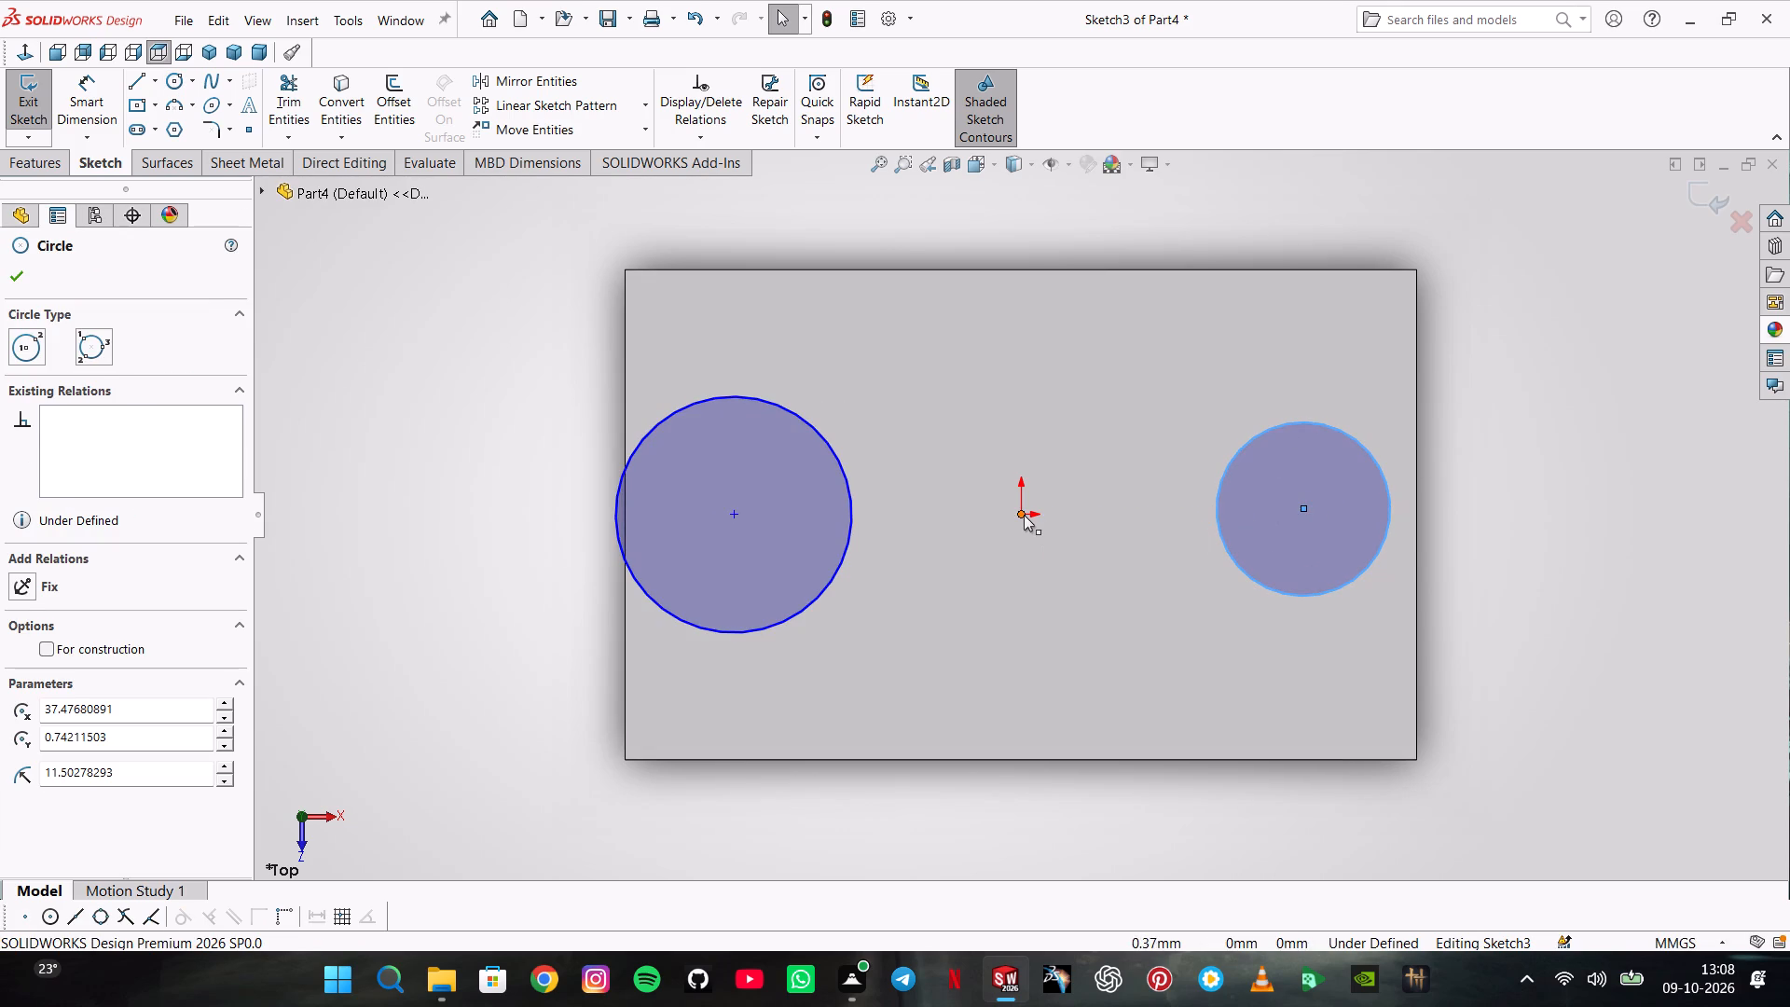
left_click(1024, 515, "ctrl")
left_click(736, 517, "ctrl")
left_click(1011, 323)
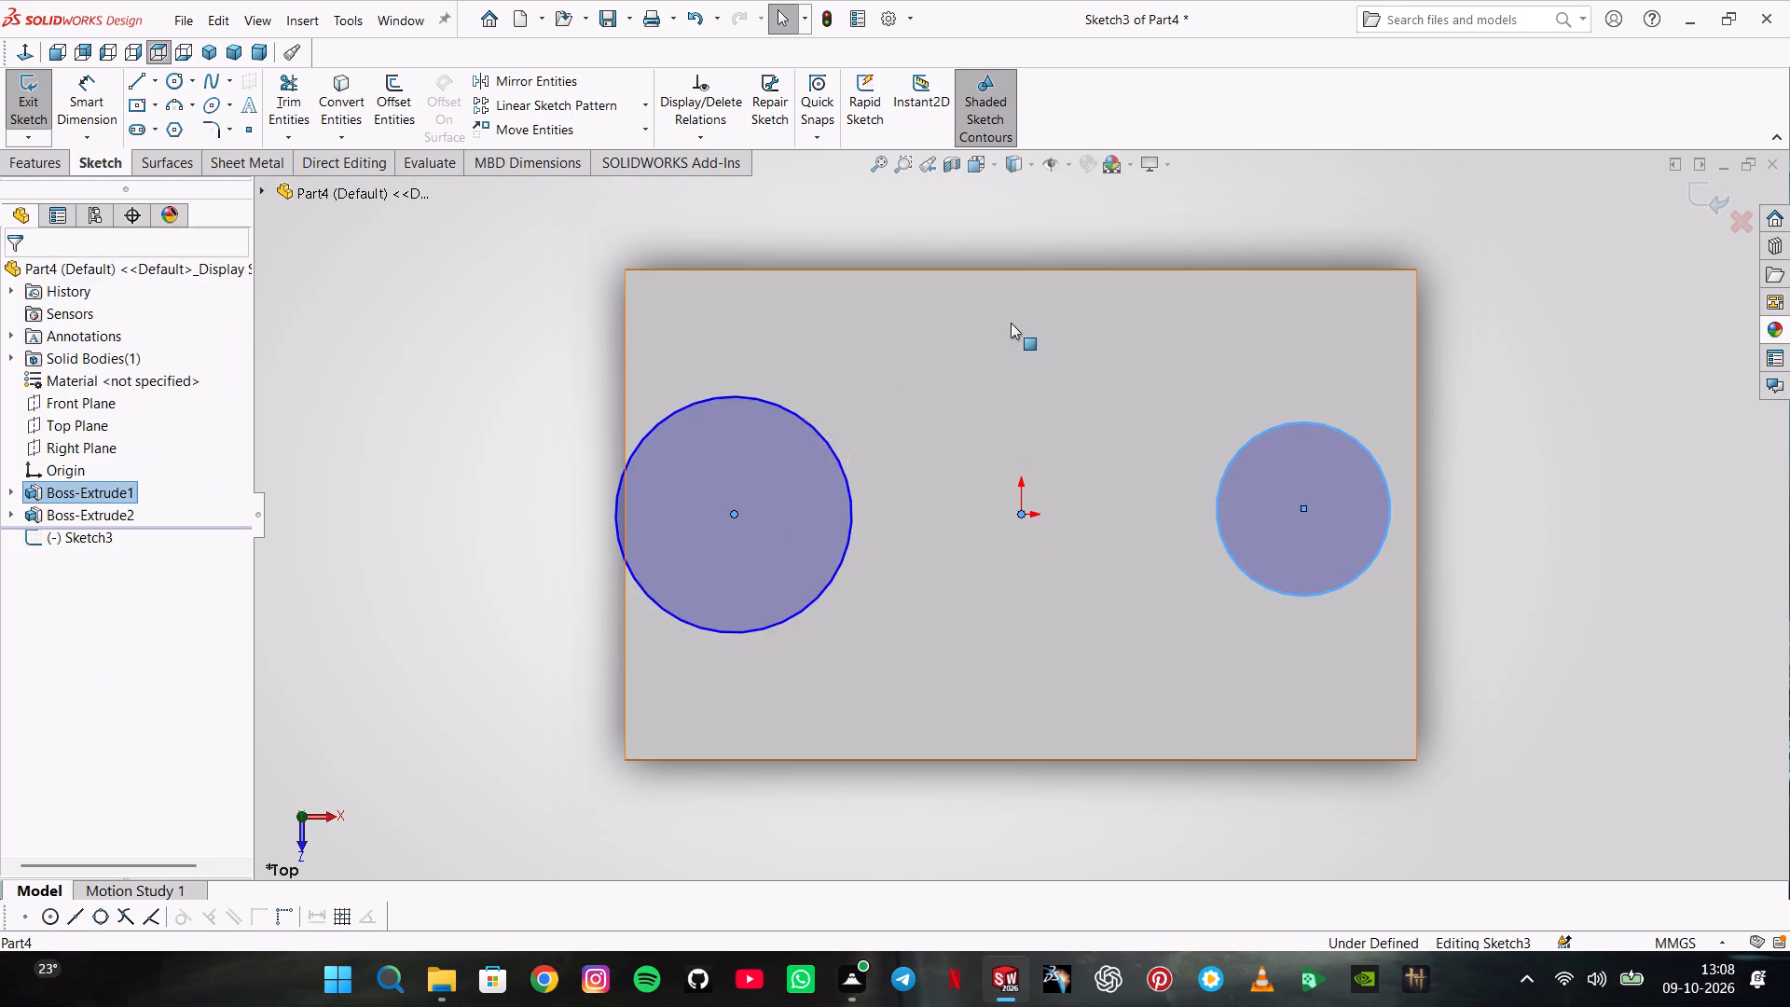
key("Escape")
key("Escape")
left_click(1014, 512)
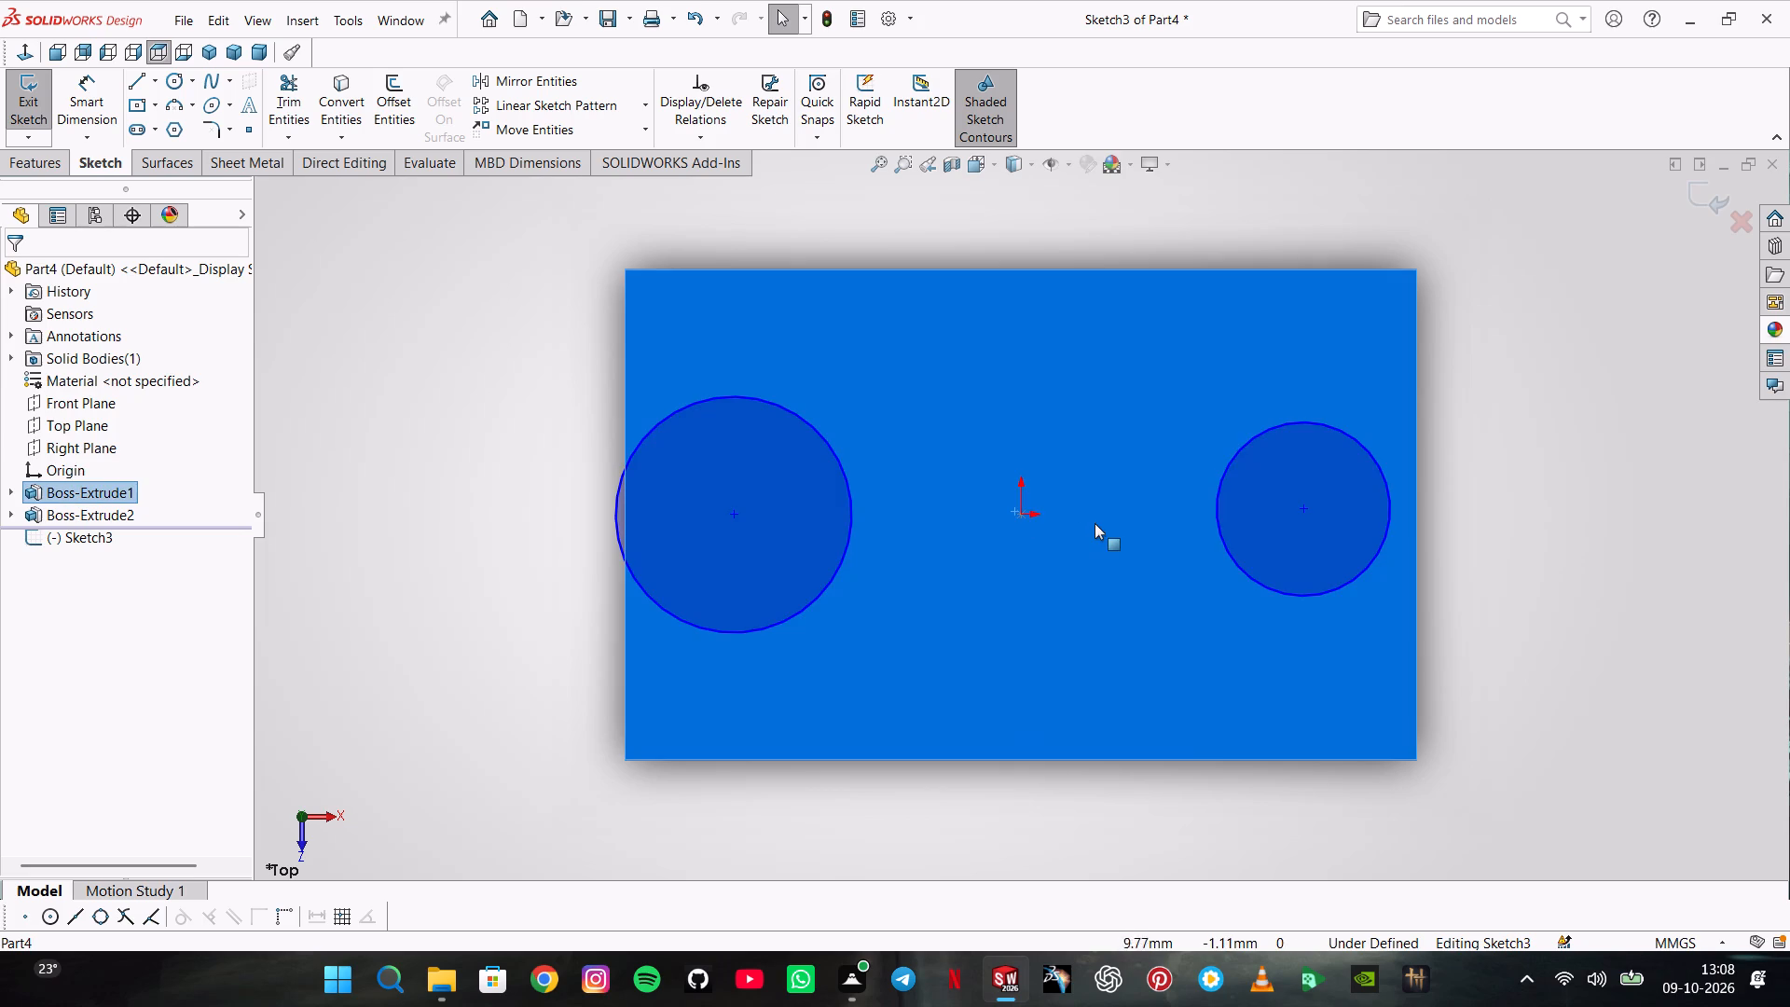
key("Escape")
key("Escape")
Add a horizontal relation between the origin and the right circle's center.
left_click(1023, 517)
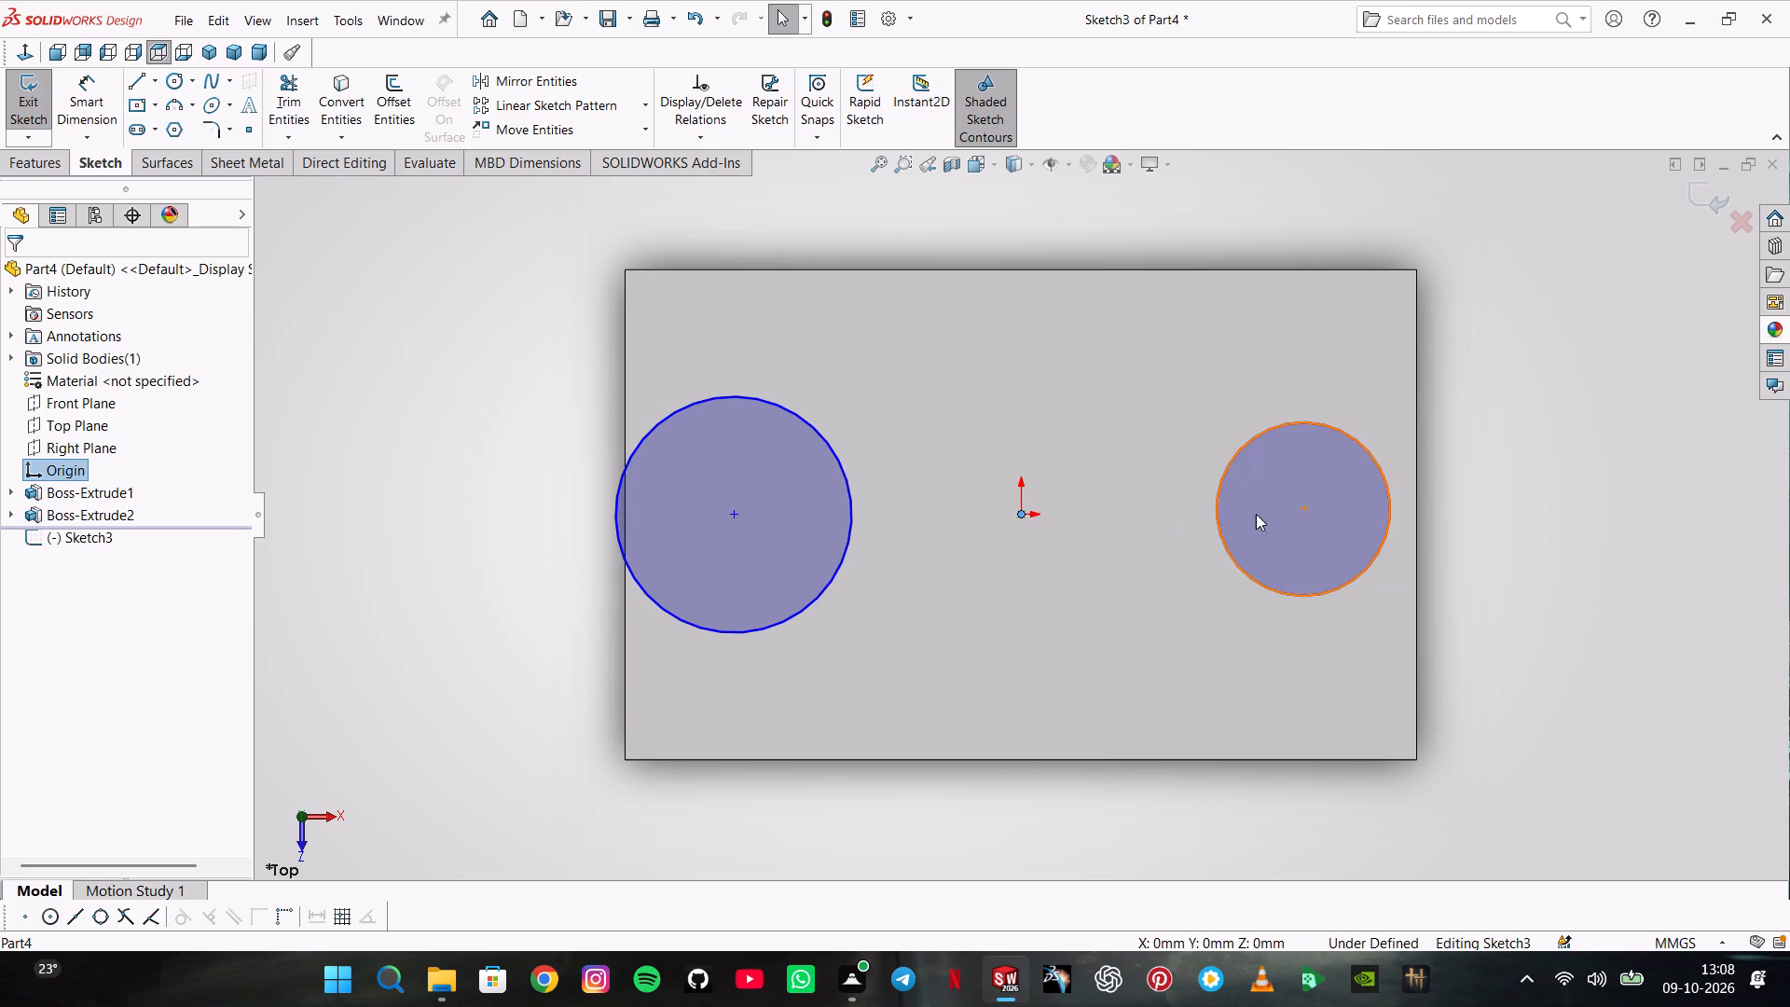
left_click(1308, 511, "ctrl")
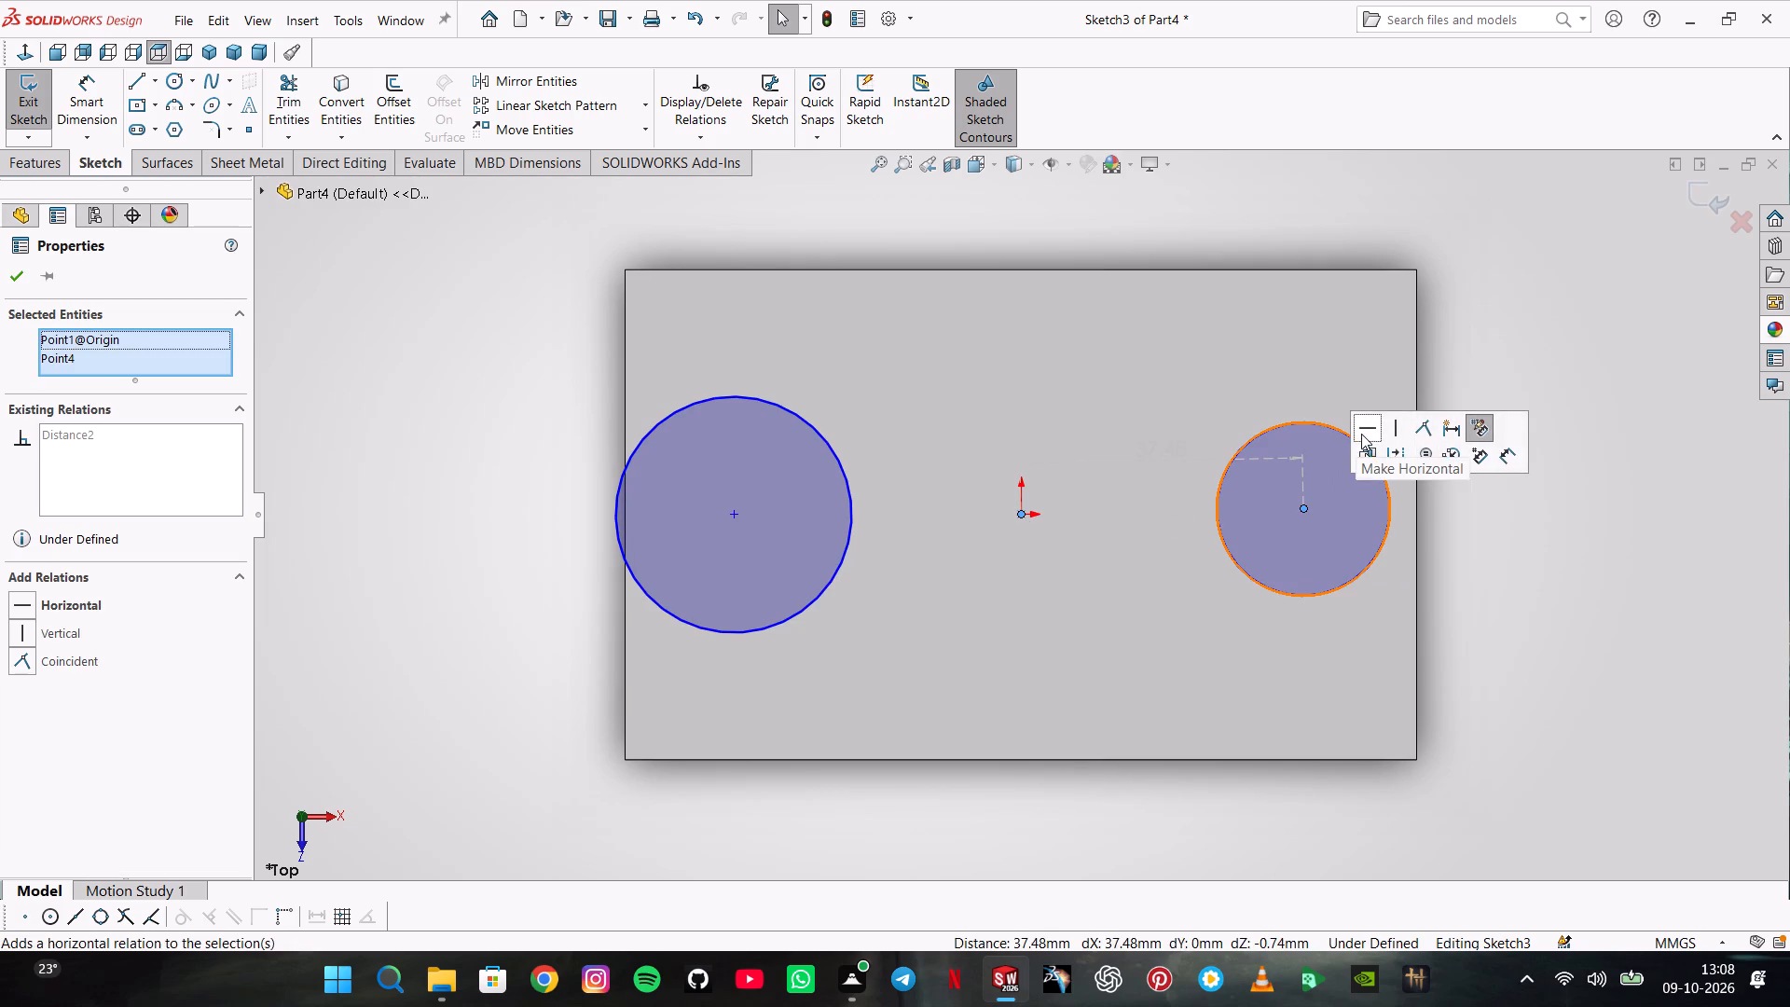
left_click(1362, 433)
key("Escape")
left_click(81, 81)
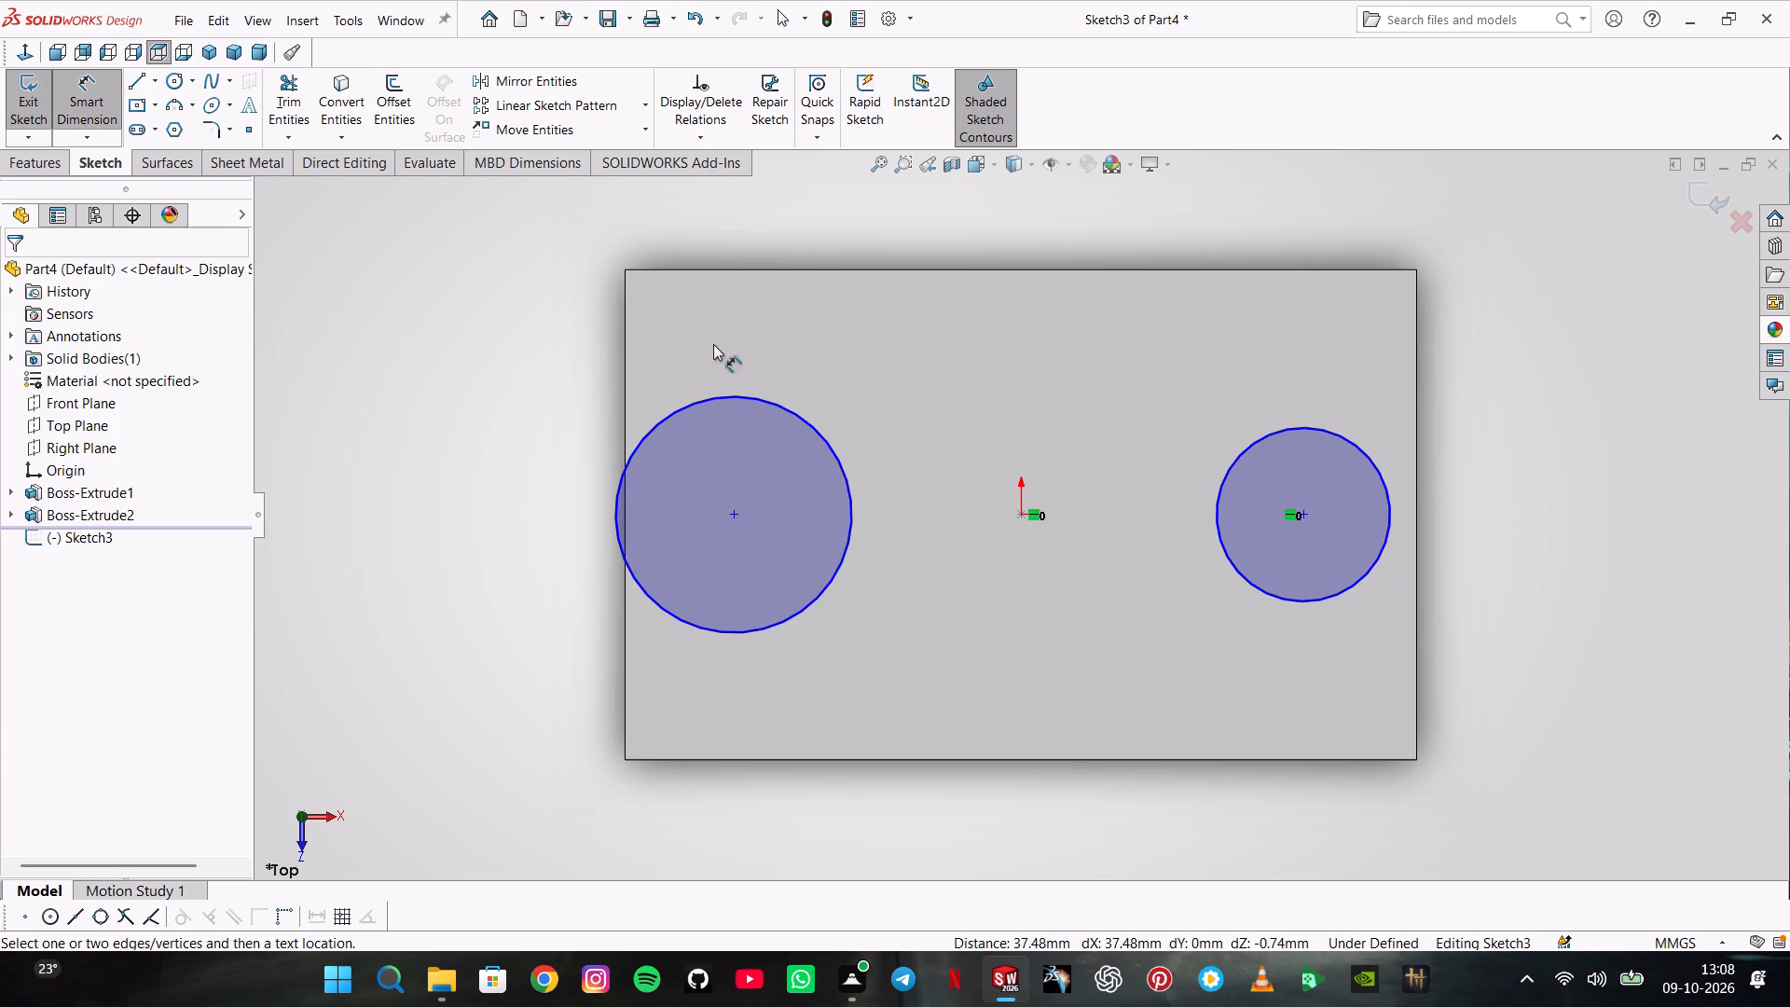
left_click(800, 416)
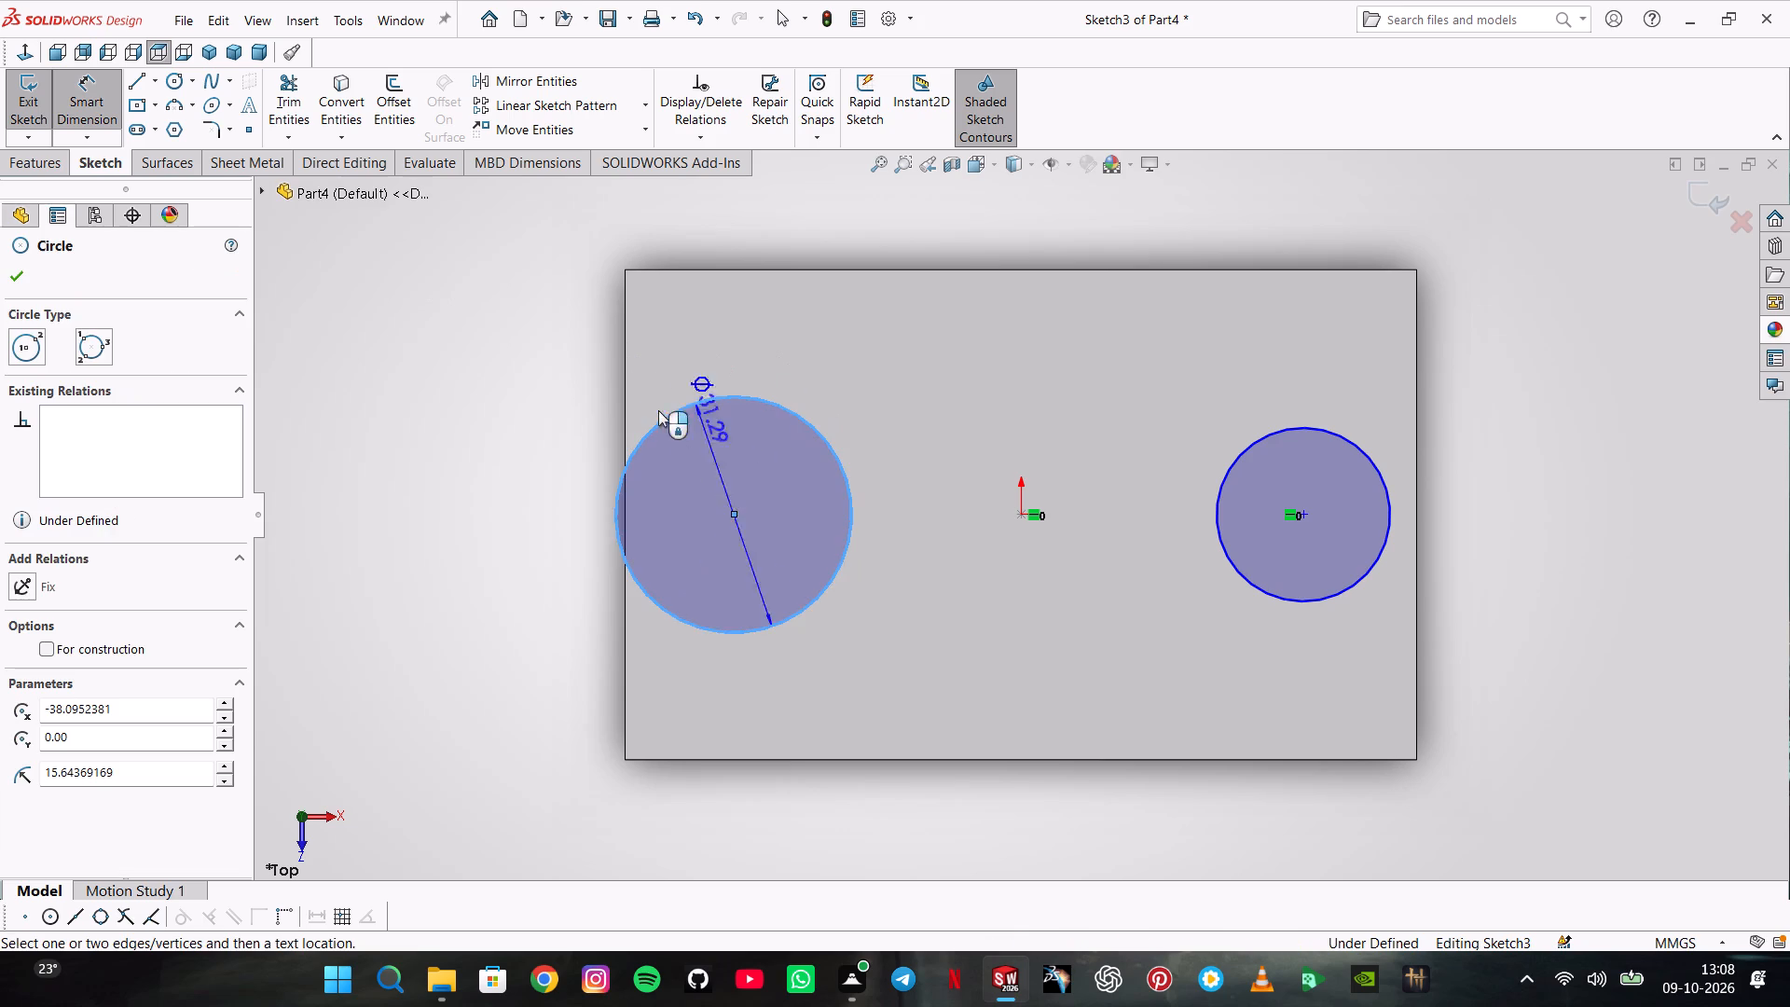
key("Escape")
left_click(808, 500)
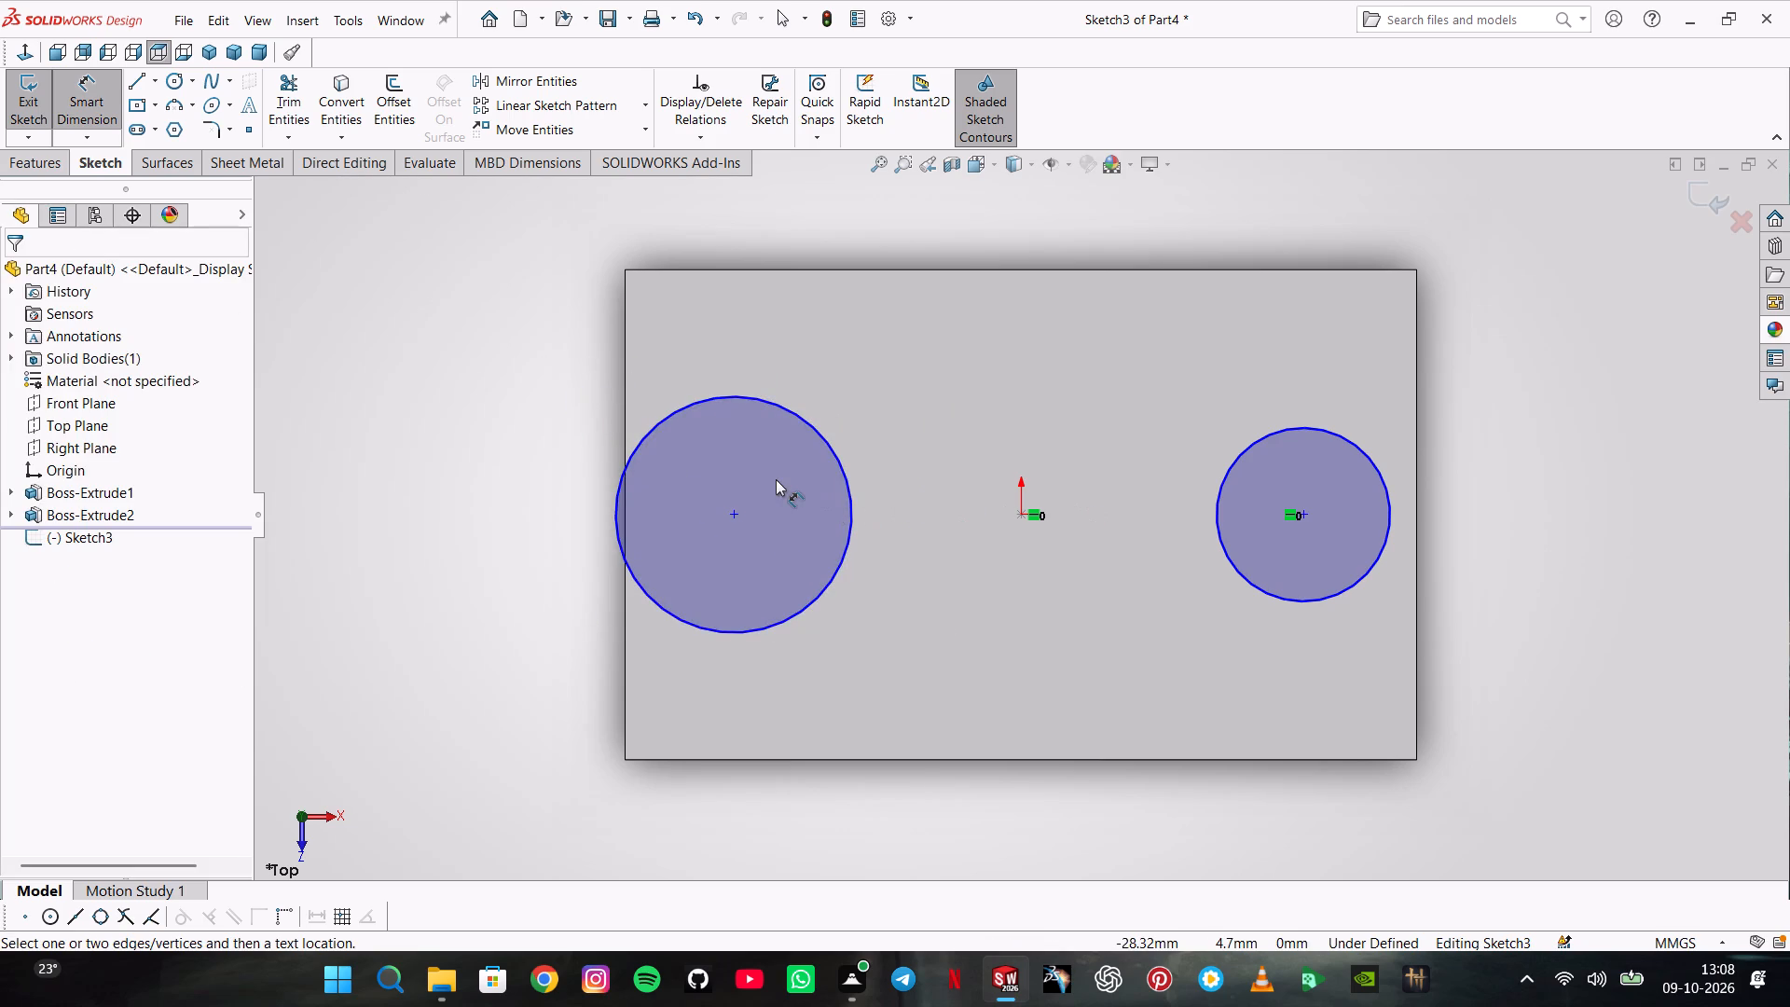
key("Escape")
Add an equal relation between the left and right circles.
left_click(776, 479)
left_click(1273, 508, "ctrl")
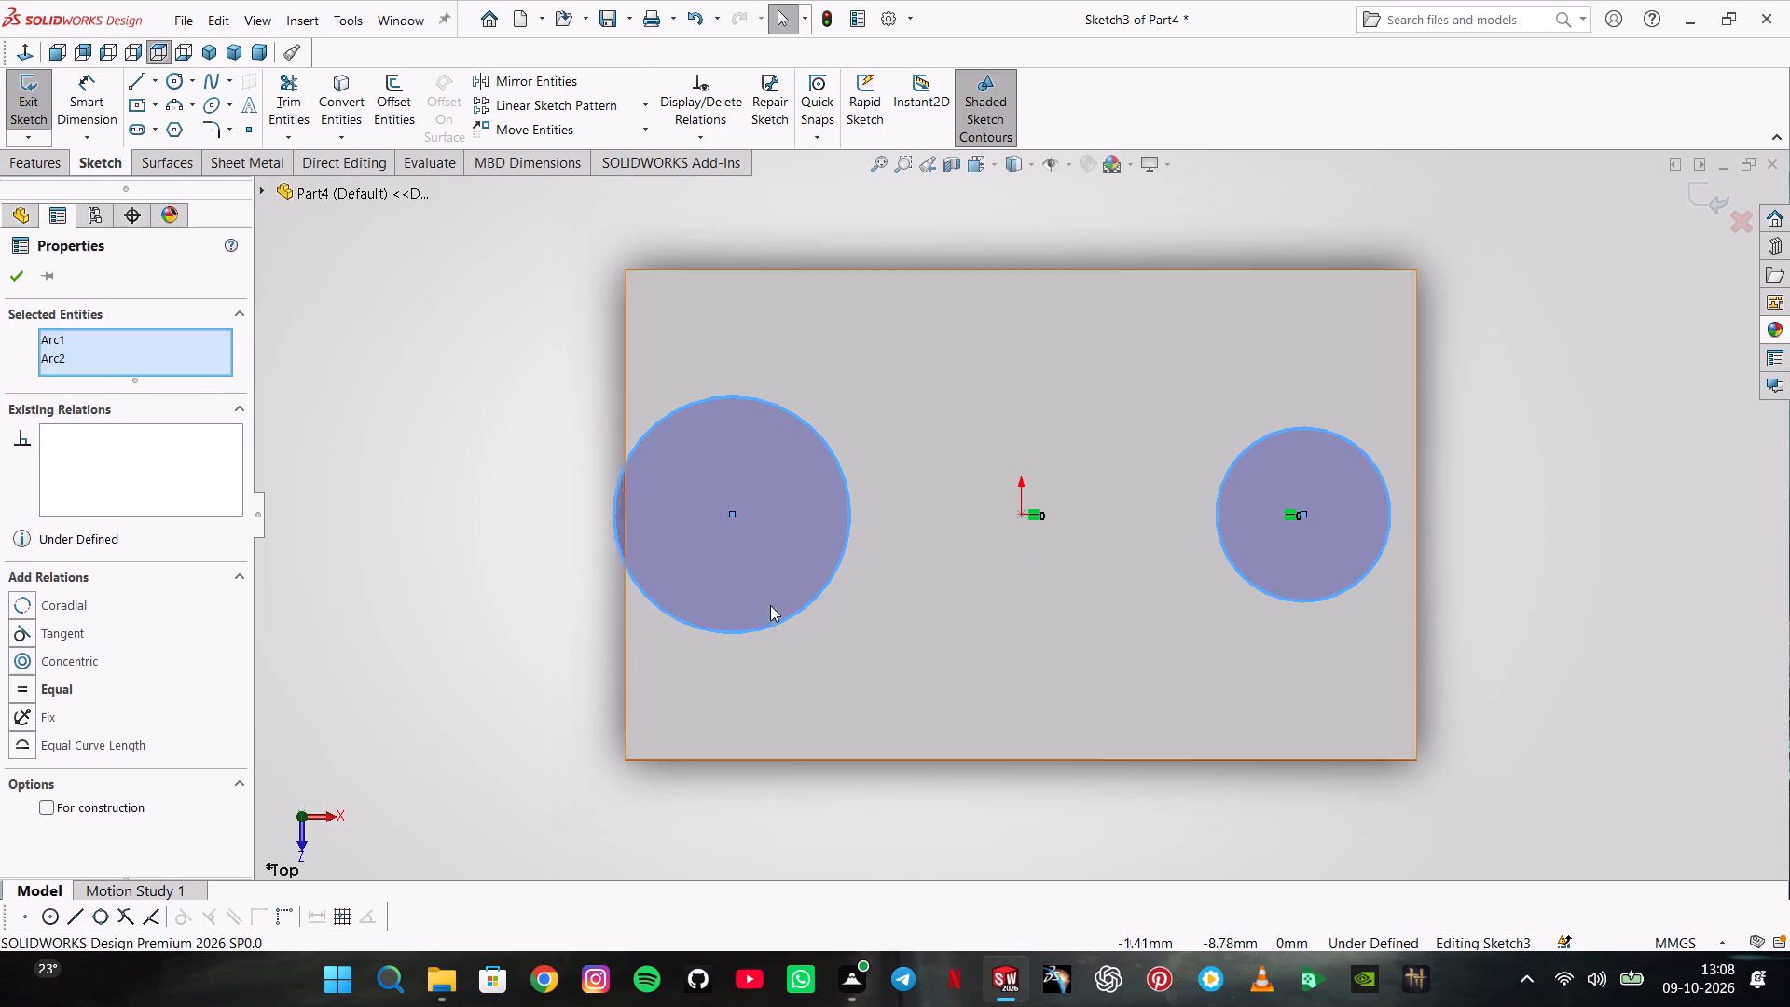
left_click(36, 693)
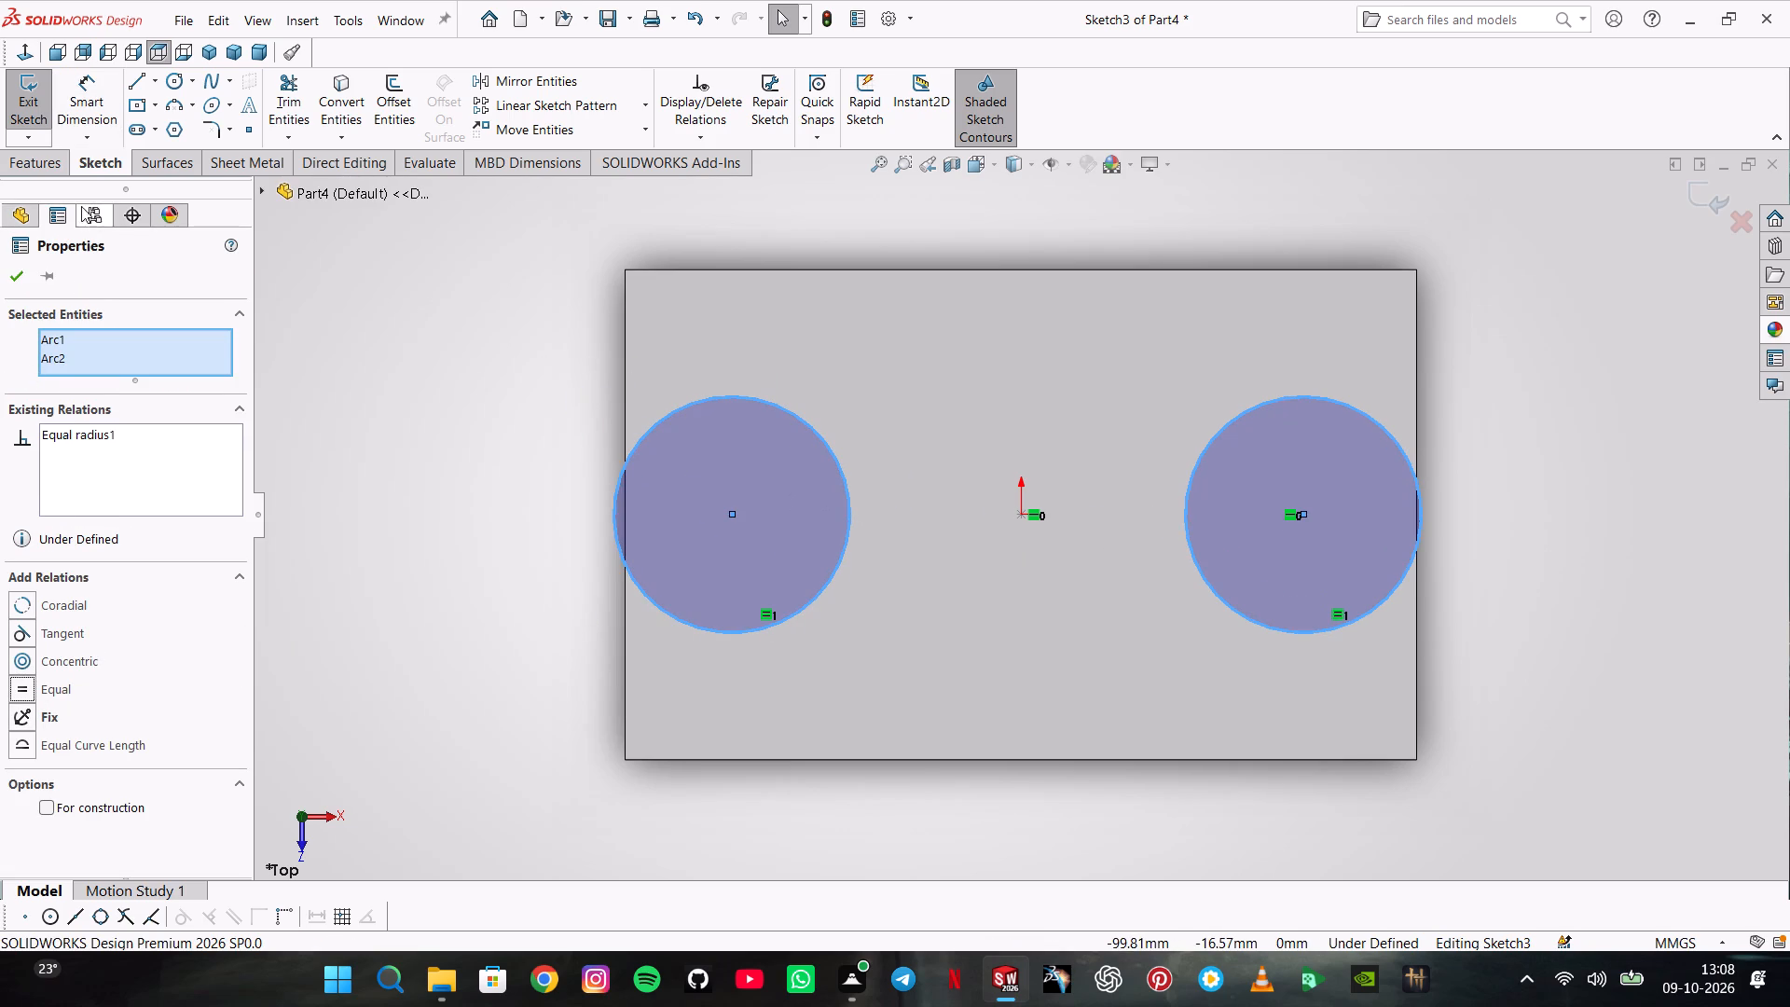
Dimension the left circle's diameter as 14 mm.
left_click(100, 111)
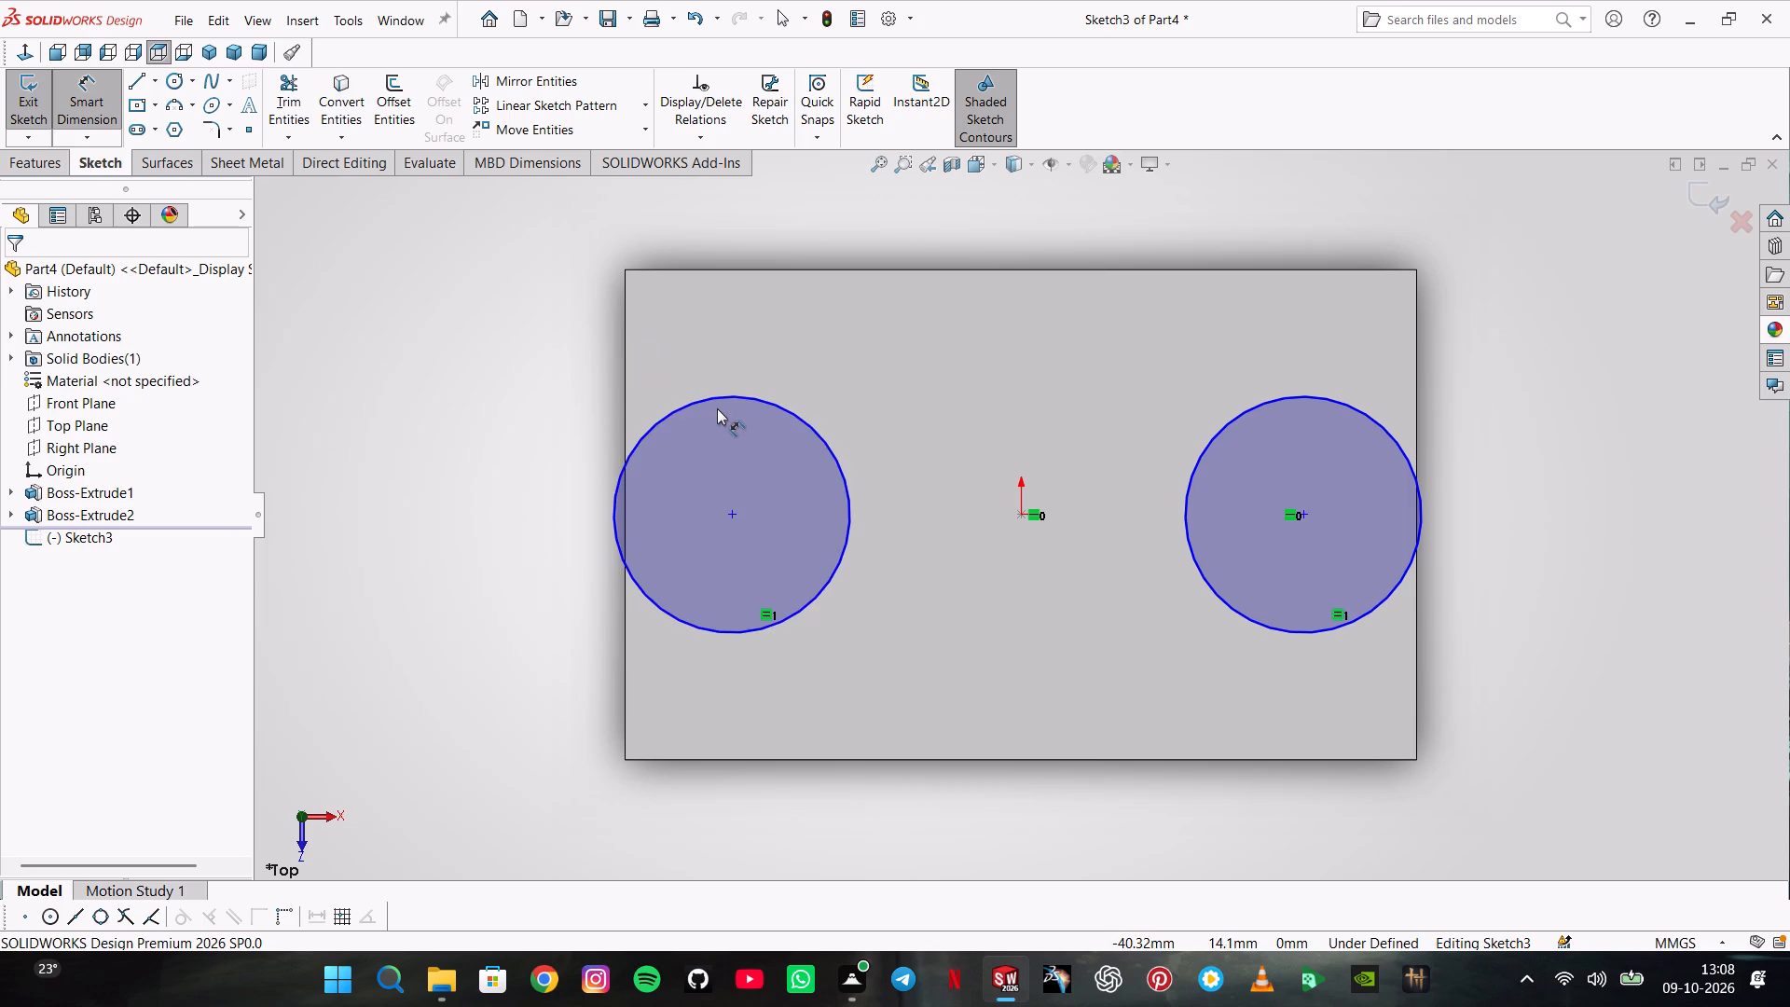
left_click(716, 401)
left_click(489, 386)
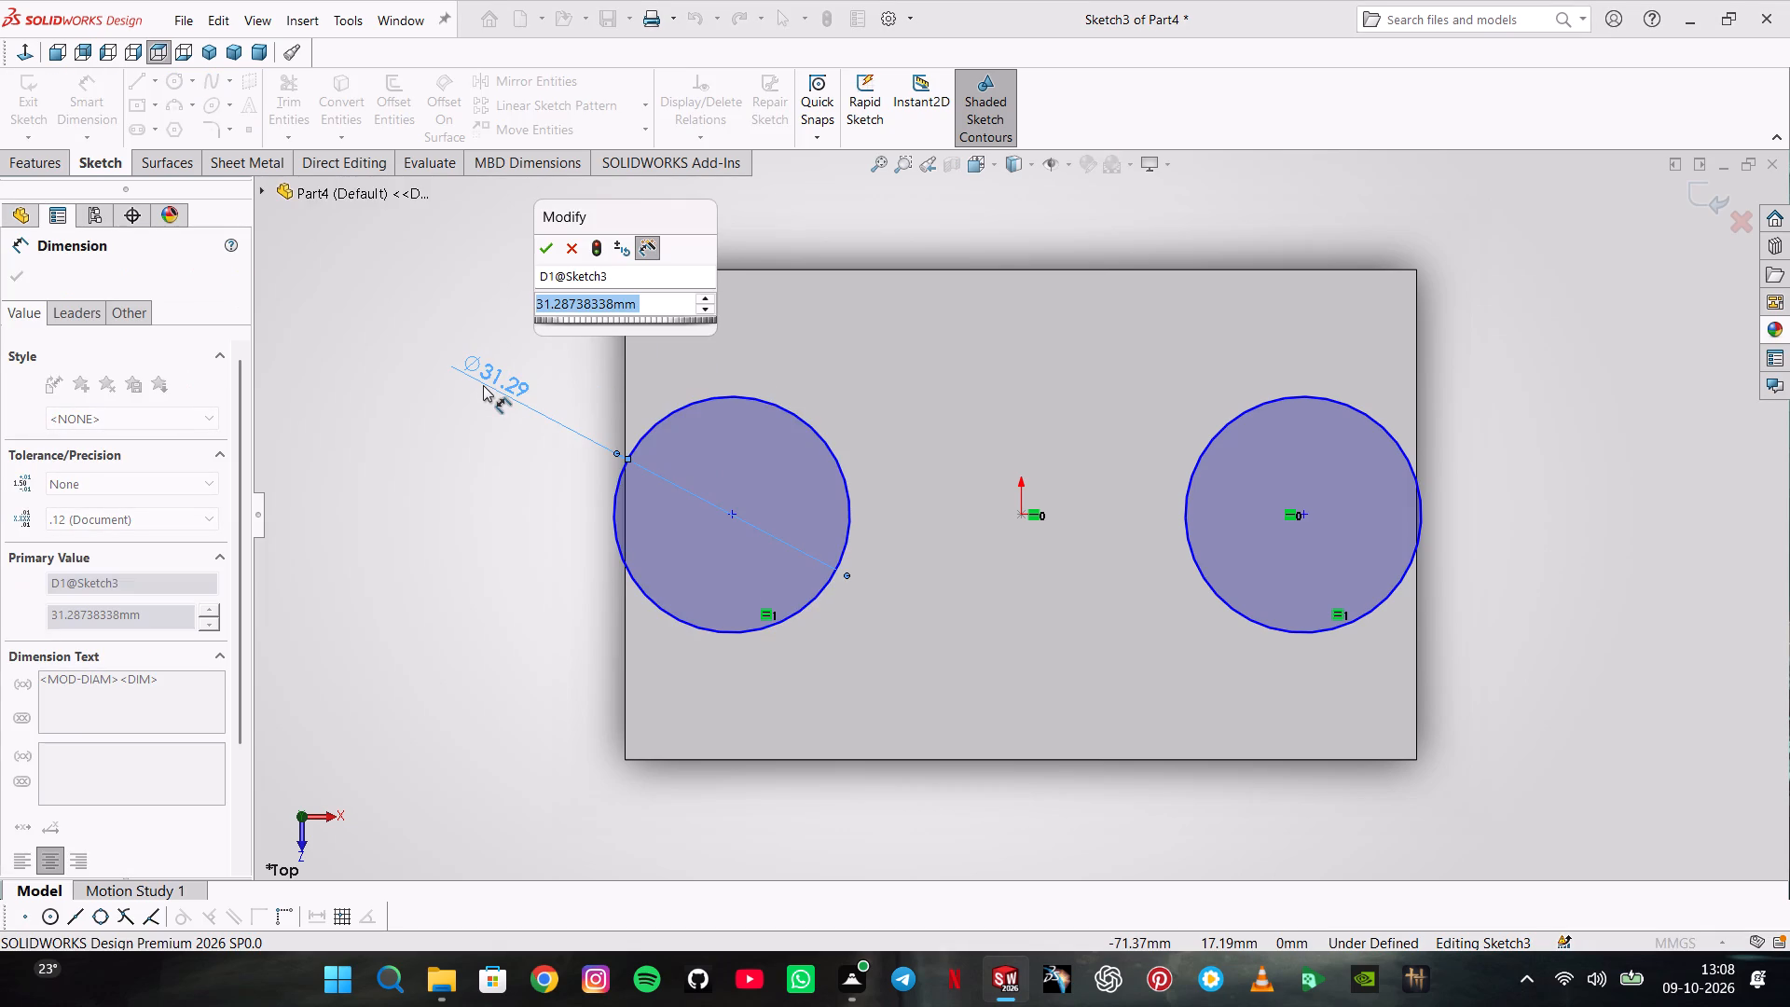
type("14")
key("Return")
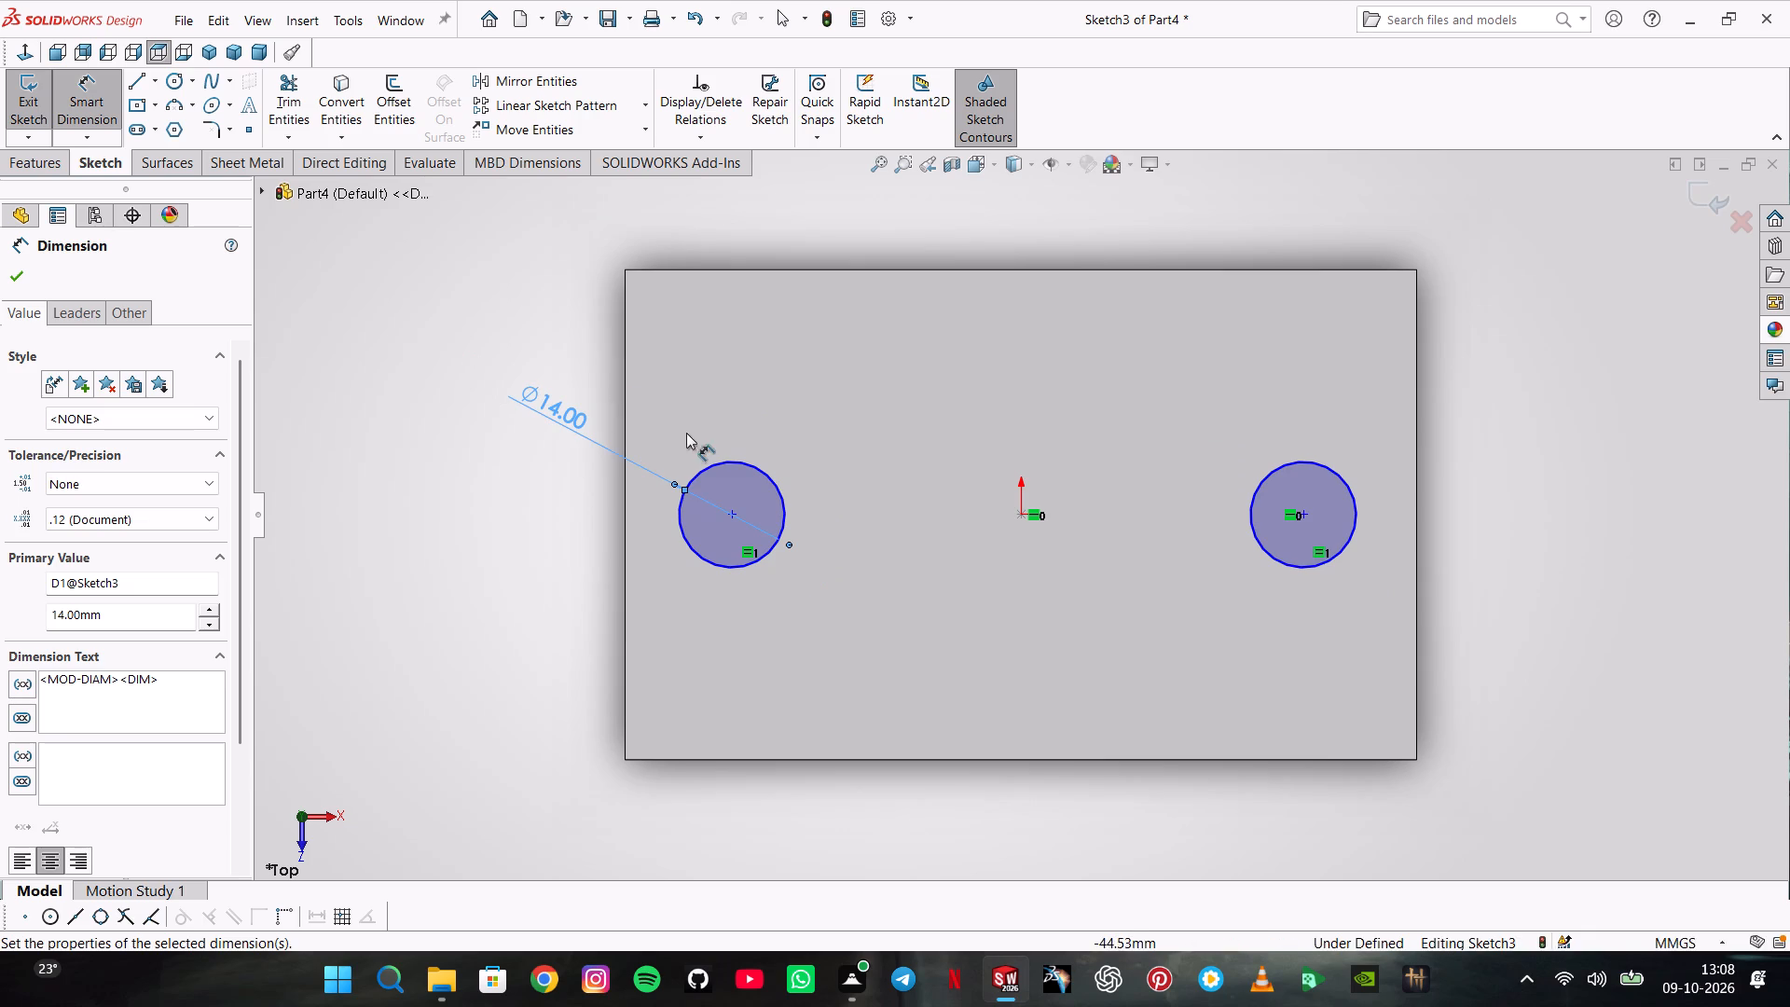
Dimension the horizontal distance between the two circle centers as 75 mm, placing the dimension above the block.
left_click(734, 511)
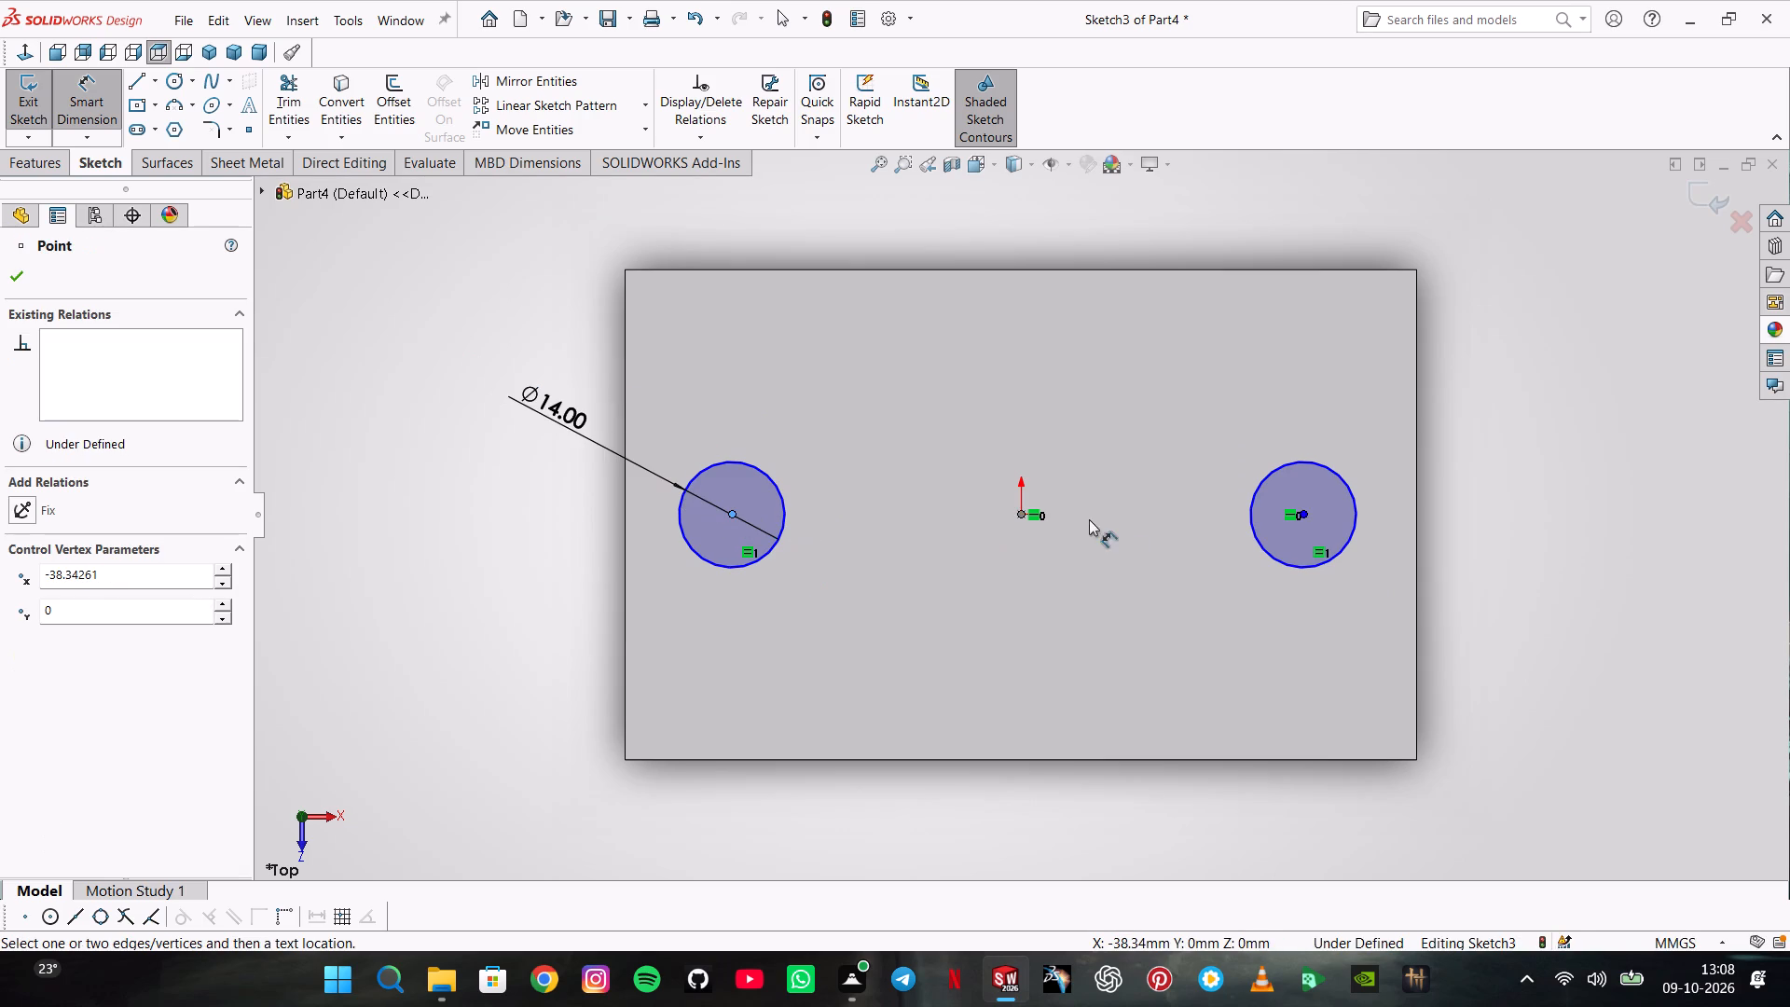
left_click(1296, 514)
left_click(1301, 512)
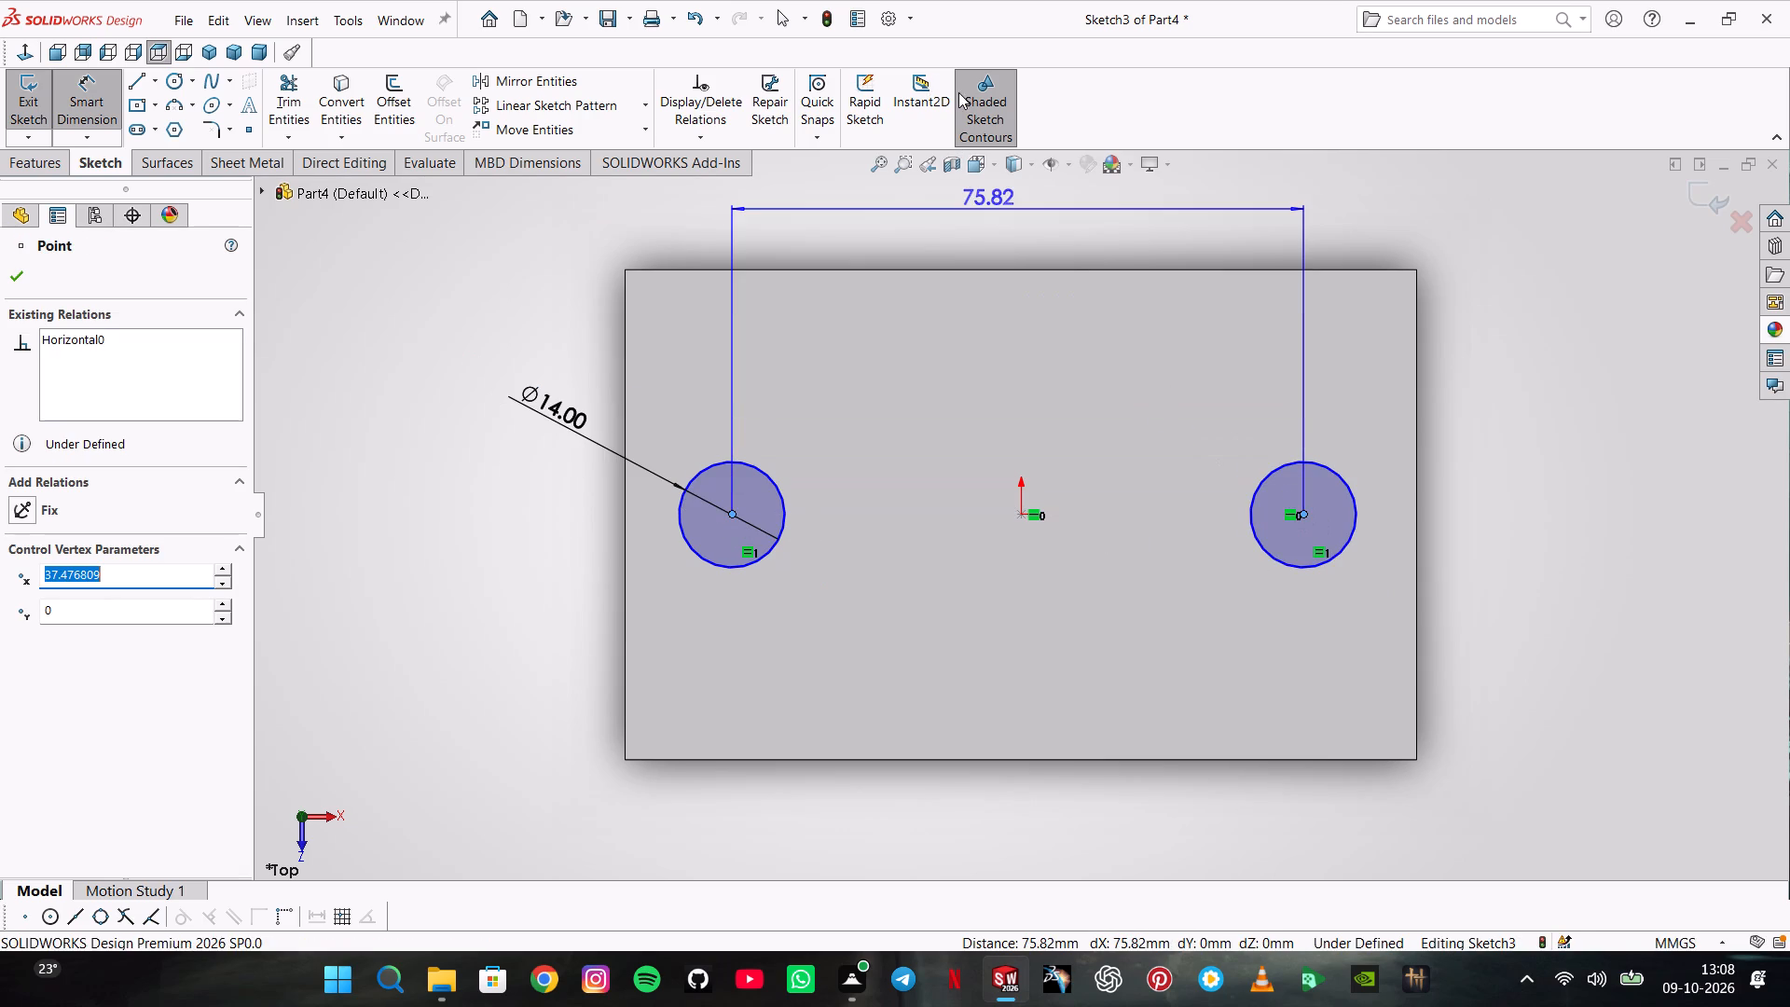
left_click(977, 200)
type("75")
key("BackSpace")
key("BackSpace")
key("BackSpace")
key("BackSpace")
key("BackSpace")
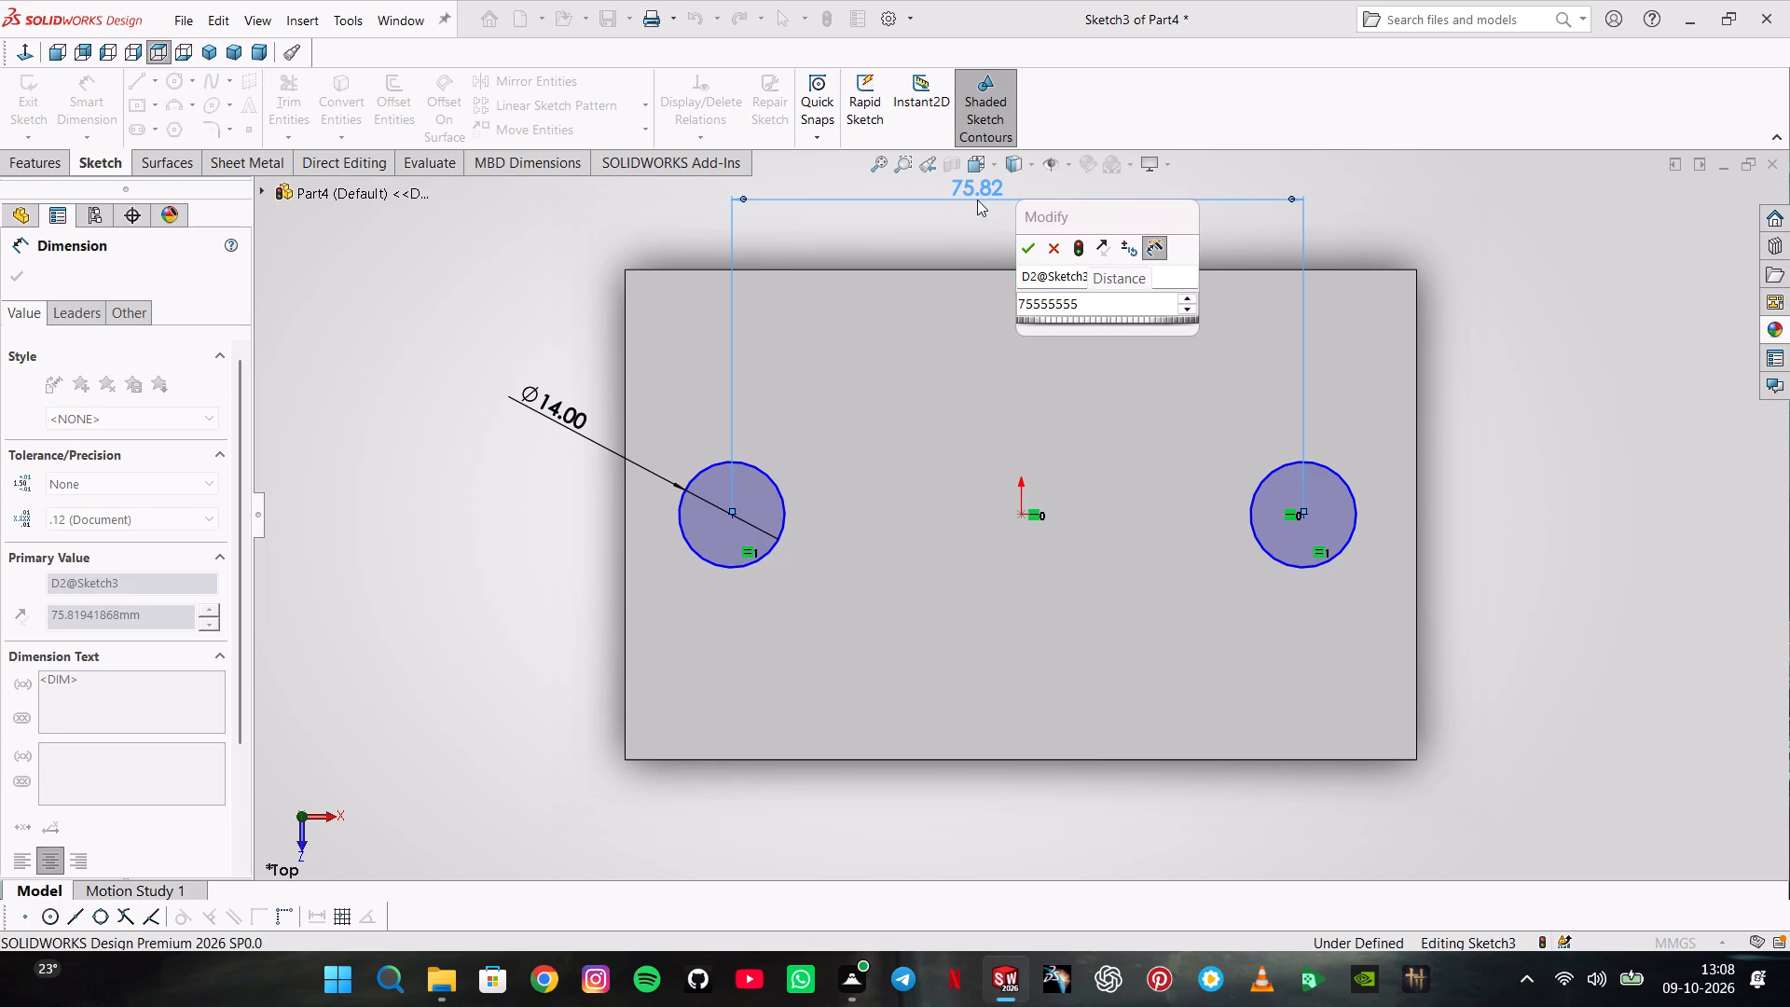
key("BackSpace")
key("Return")
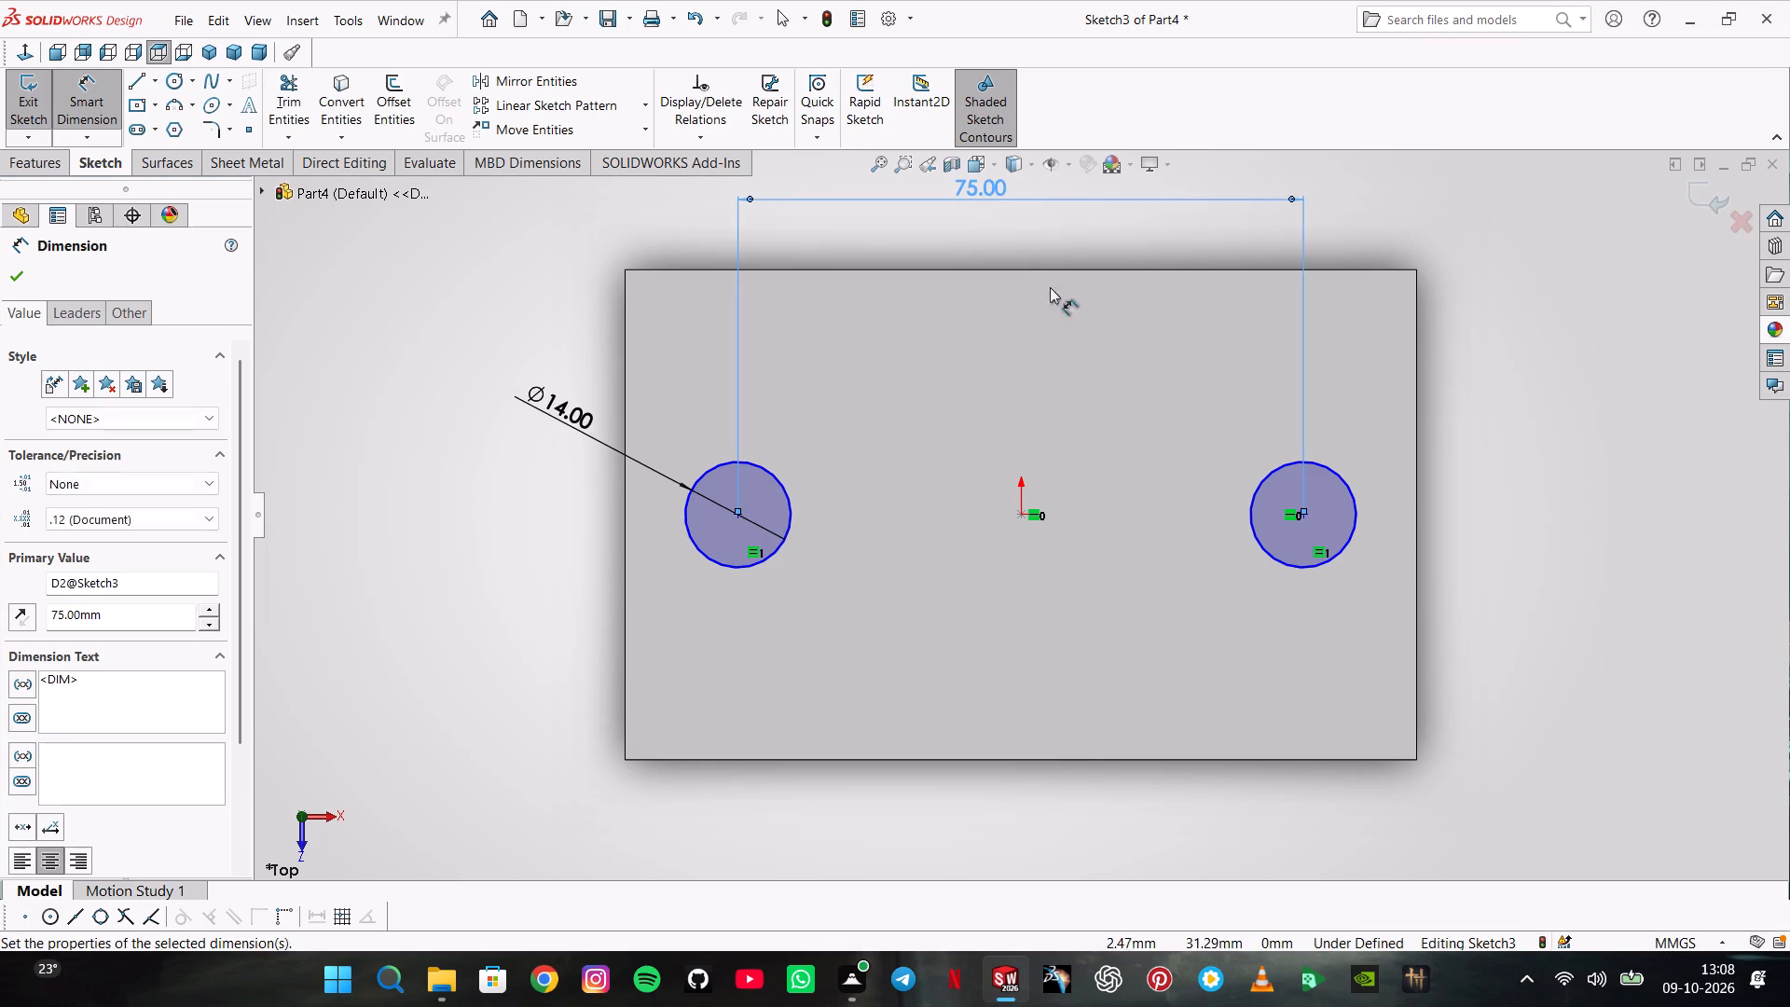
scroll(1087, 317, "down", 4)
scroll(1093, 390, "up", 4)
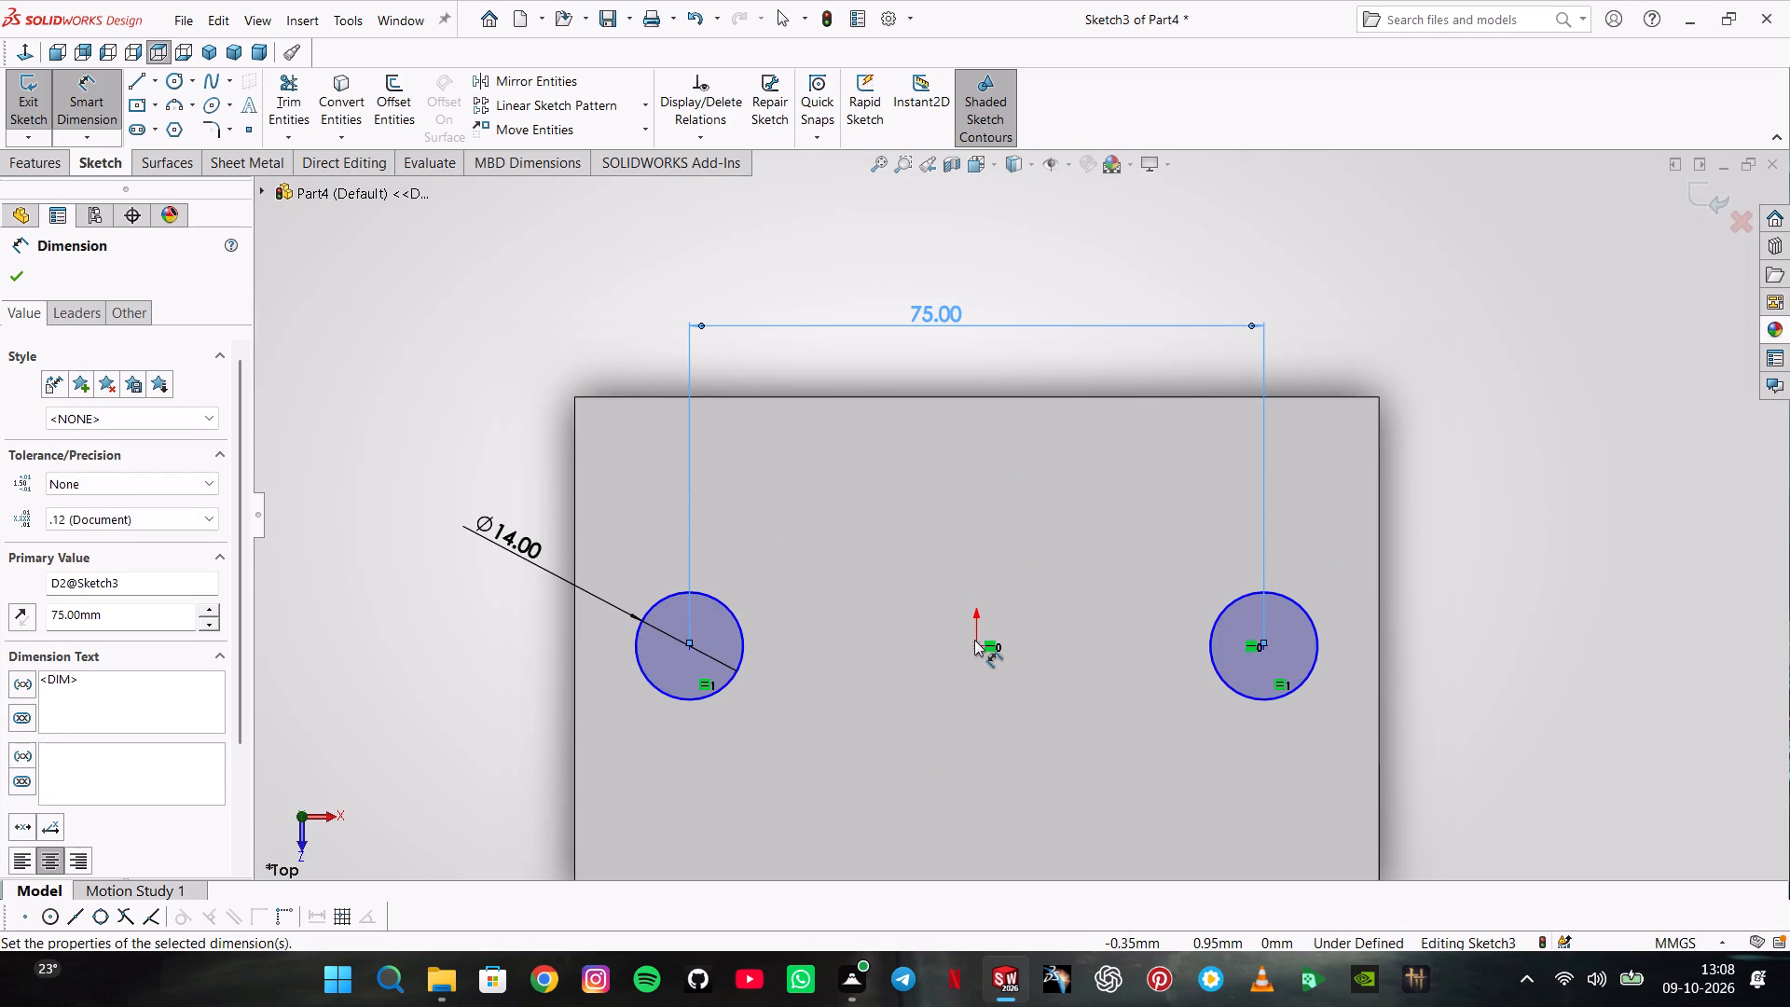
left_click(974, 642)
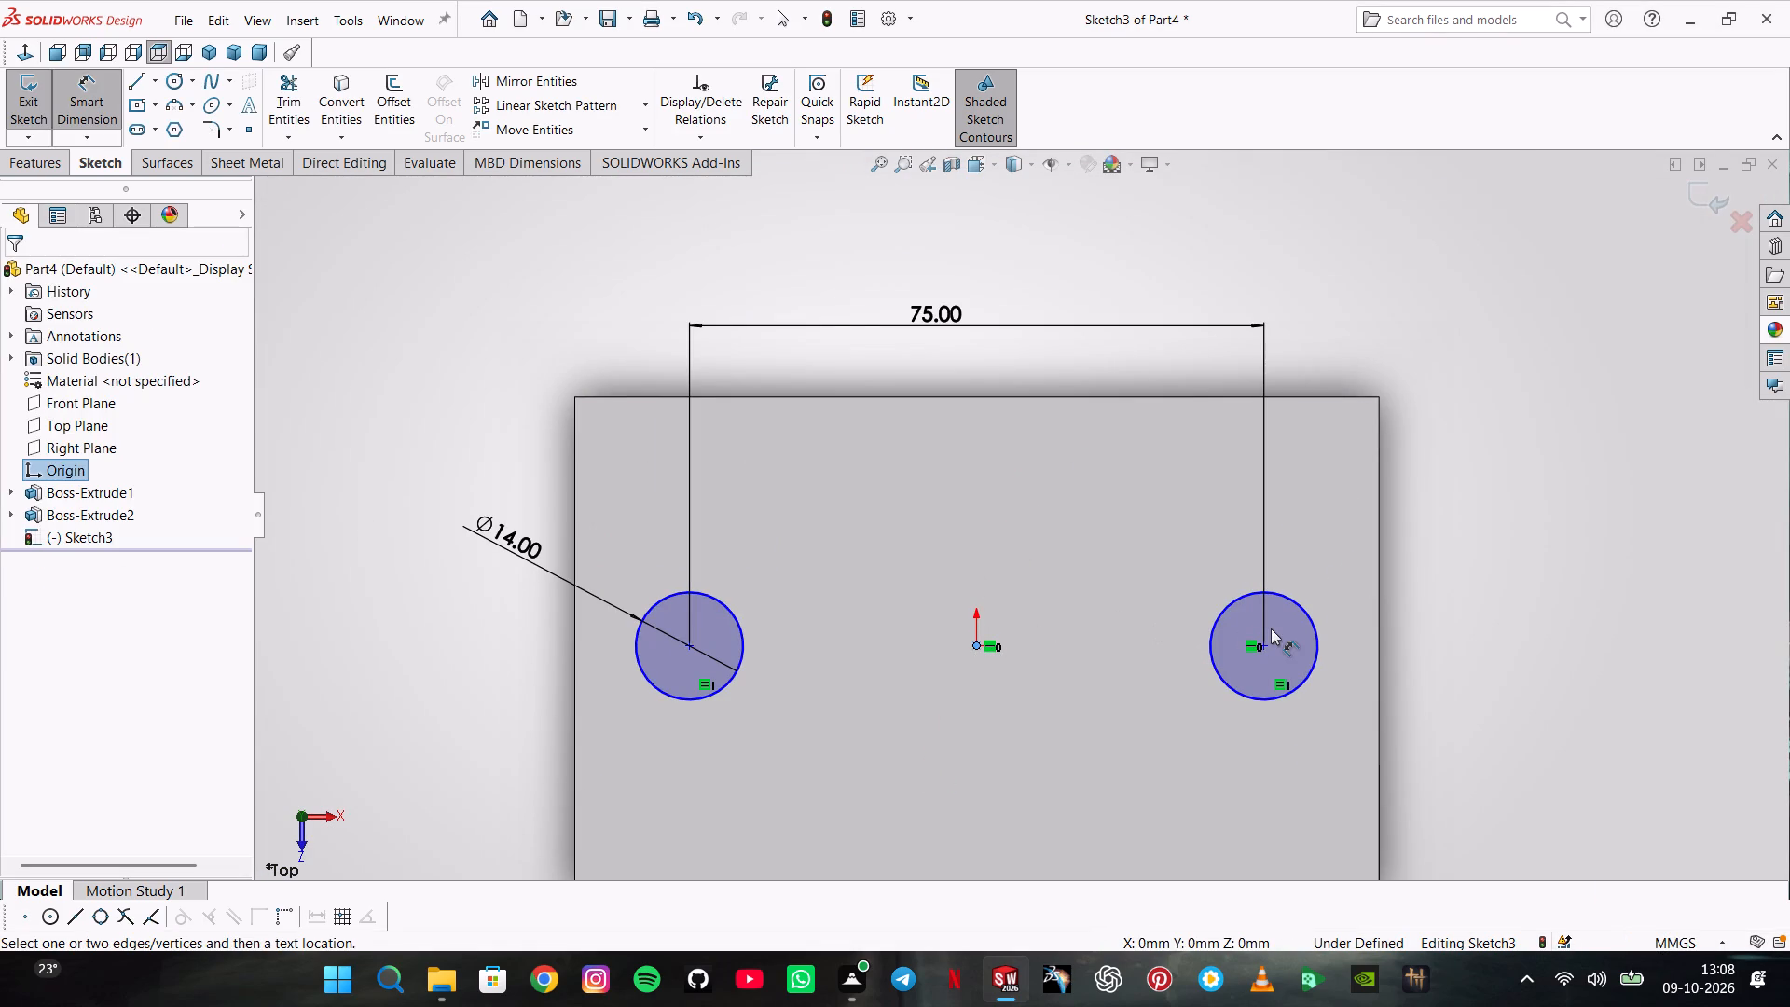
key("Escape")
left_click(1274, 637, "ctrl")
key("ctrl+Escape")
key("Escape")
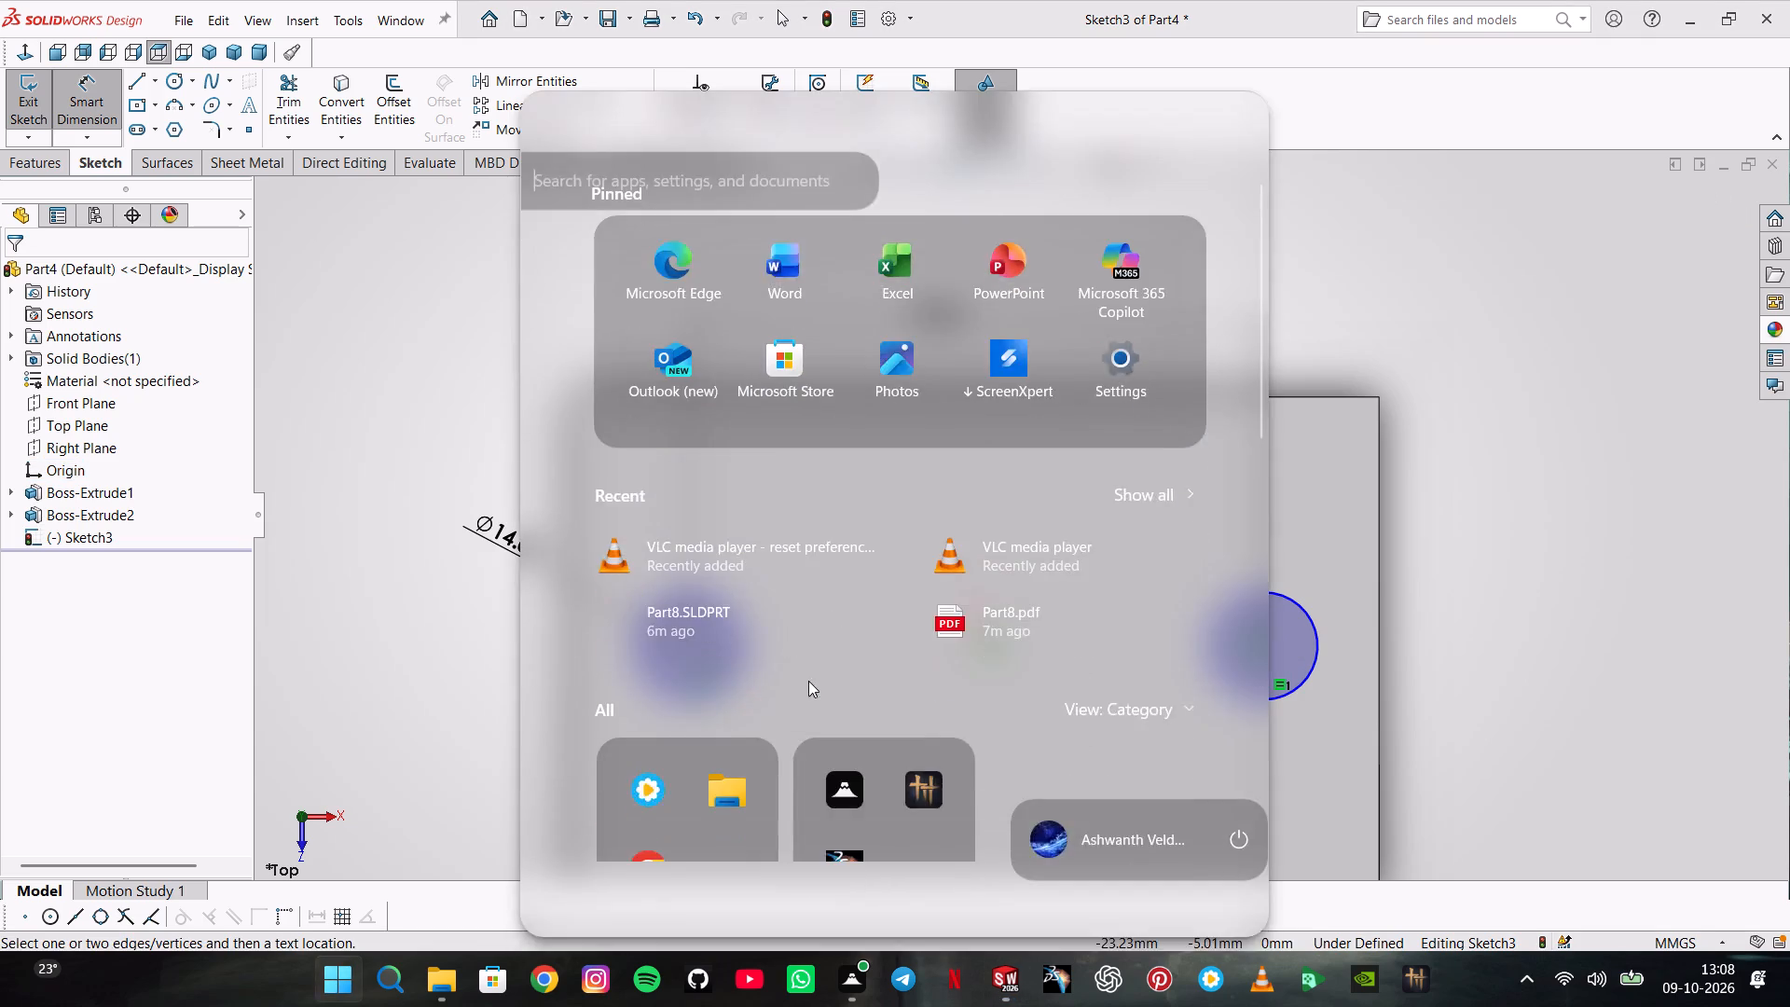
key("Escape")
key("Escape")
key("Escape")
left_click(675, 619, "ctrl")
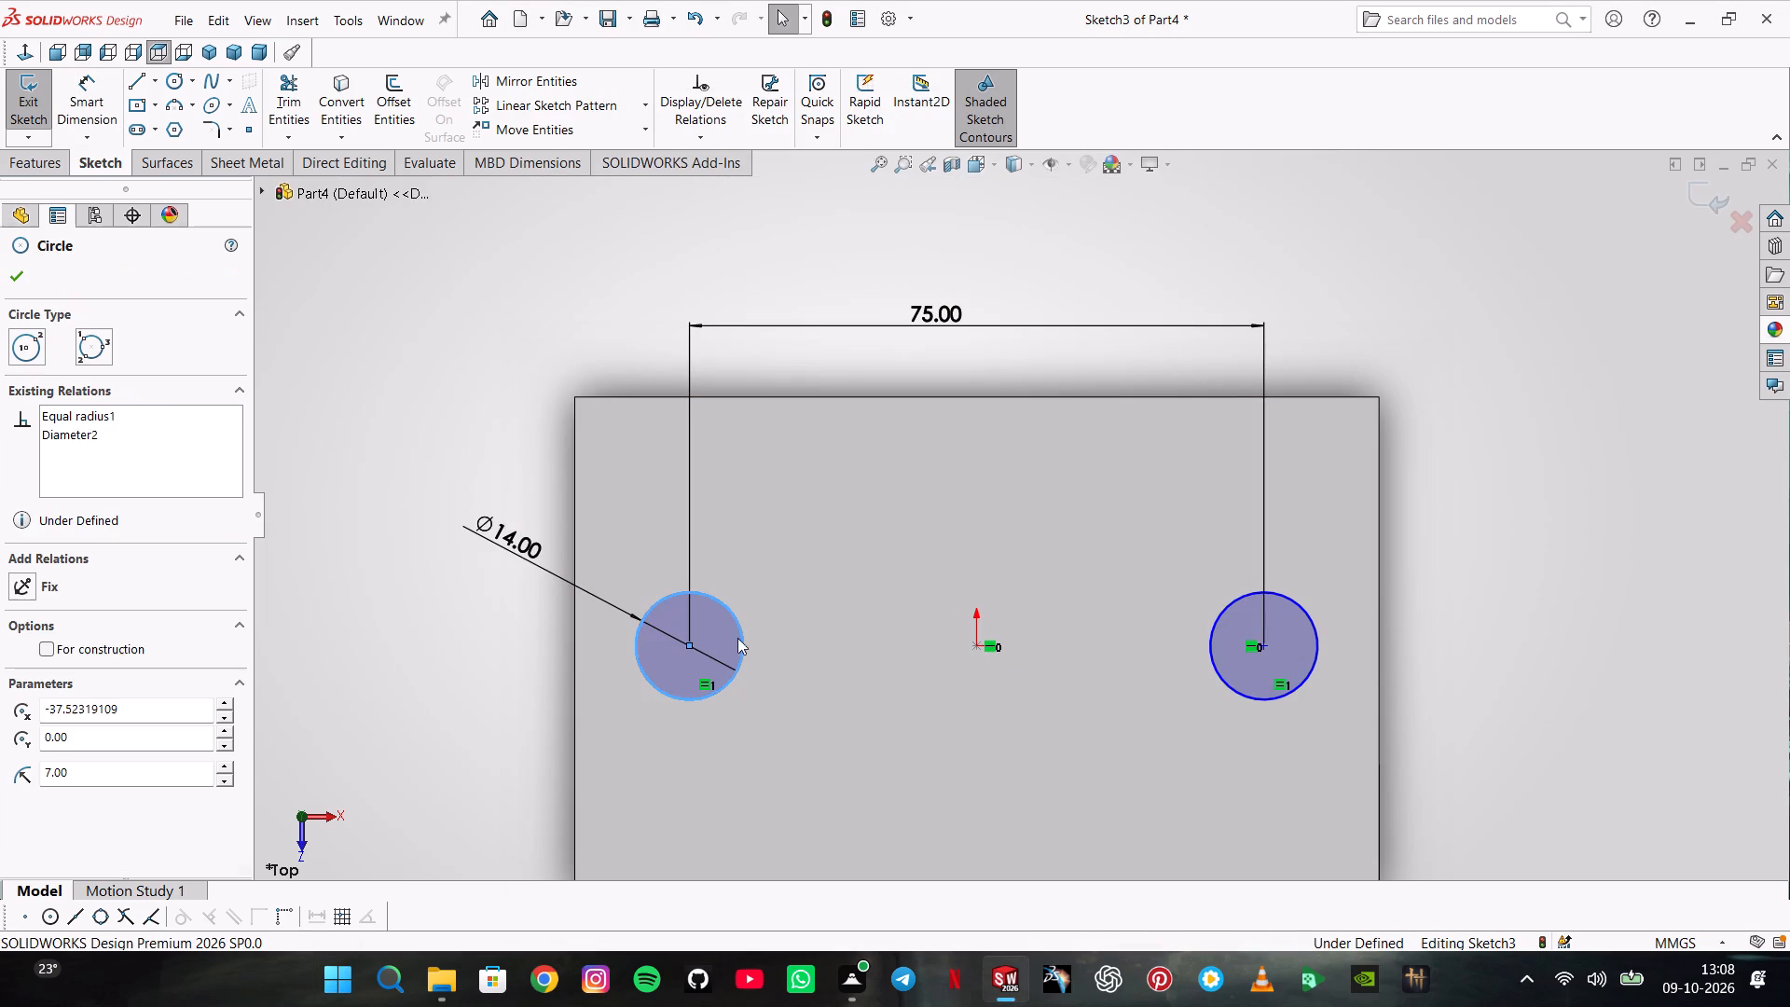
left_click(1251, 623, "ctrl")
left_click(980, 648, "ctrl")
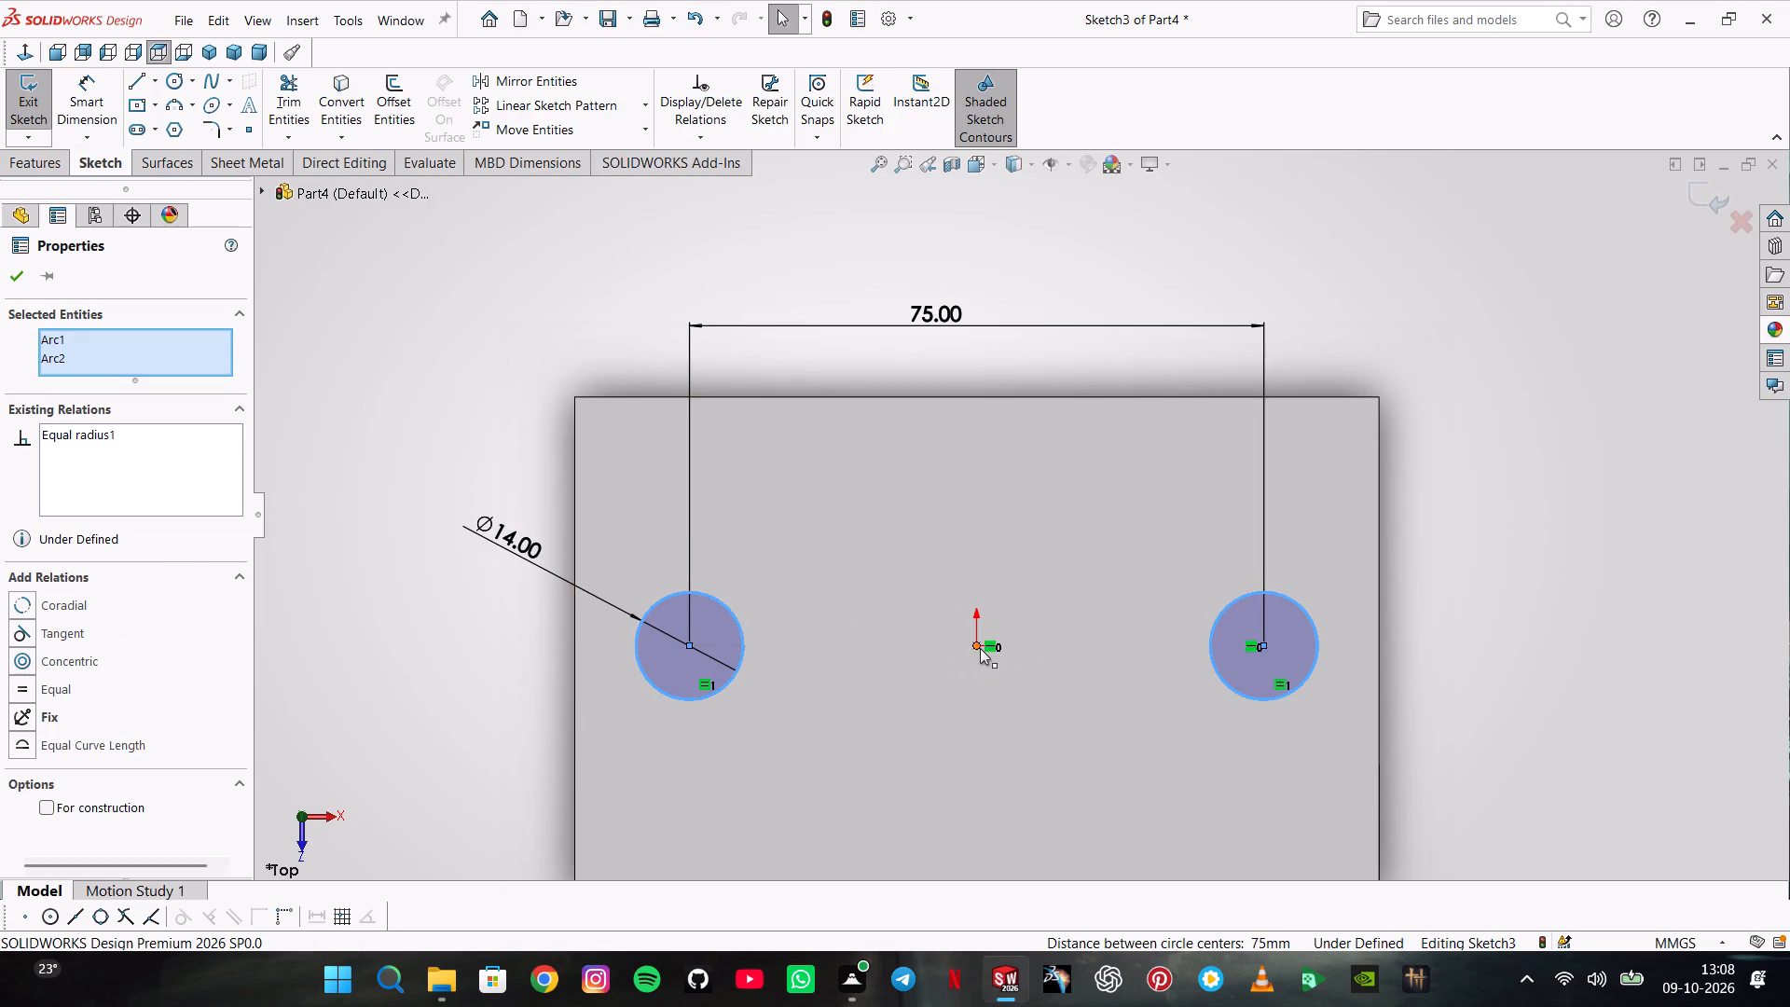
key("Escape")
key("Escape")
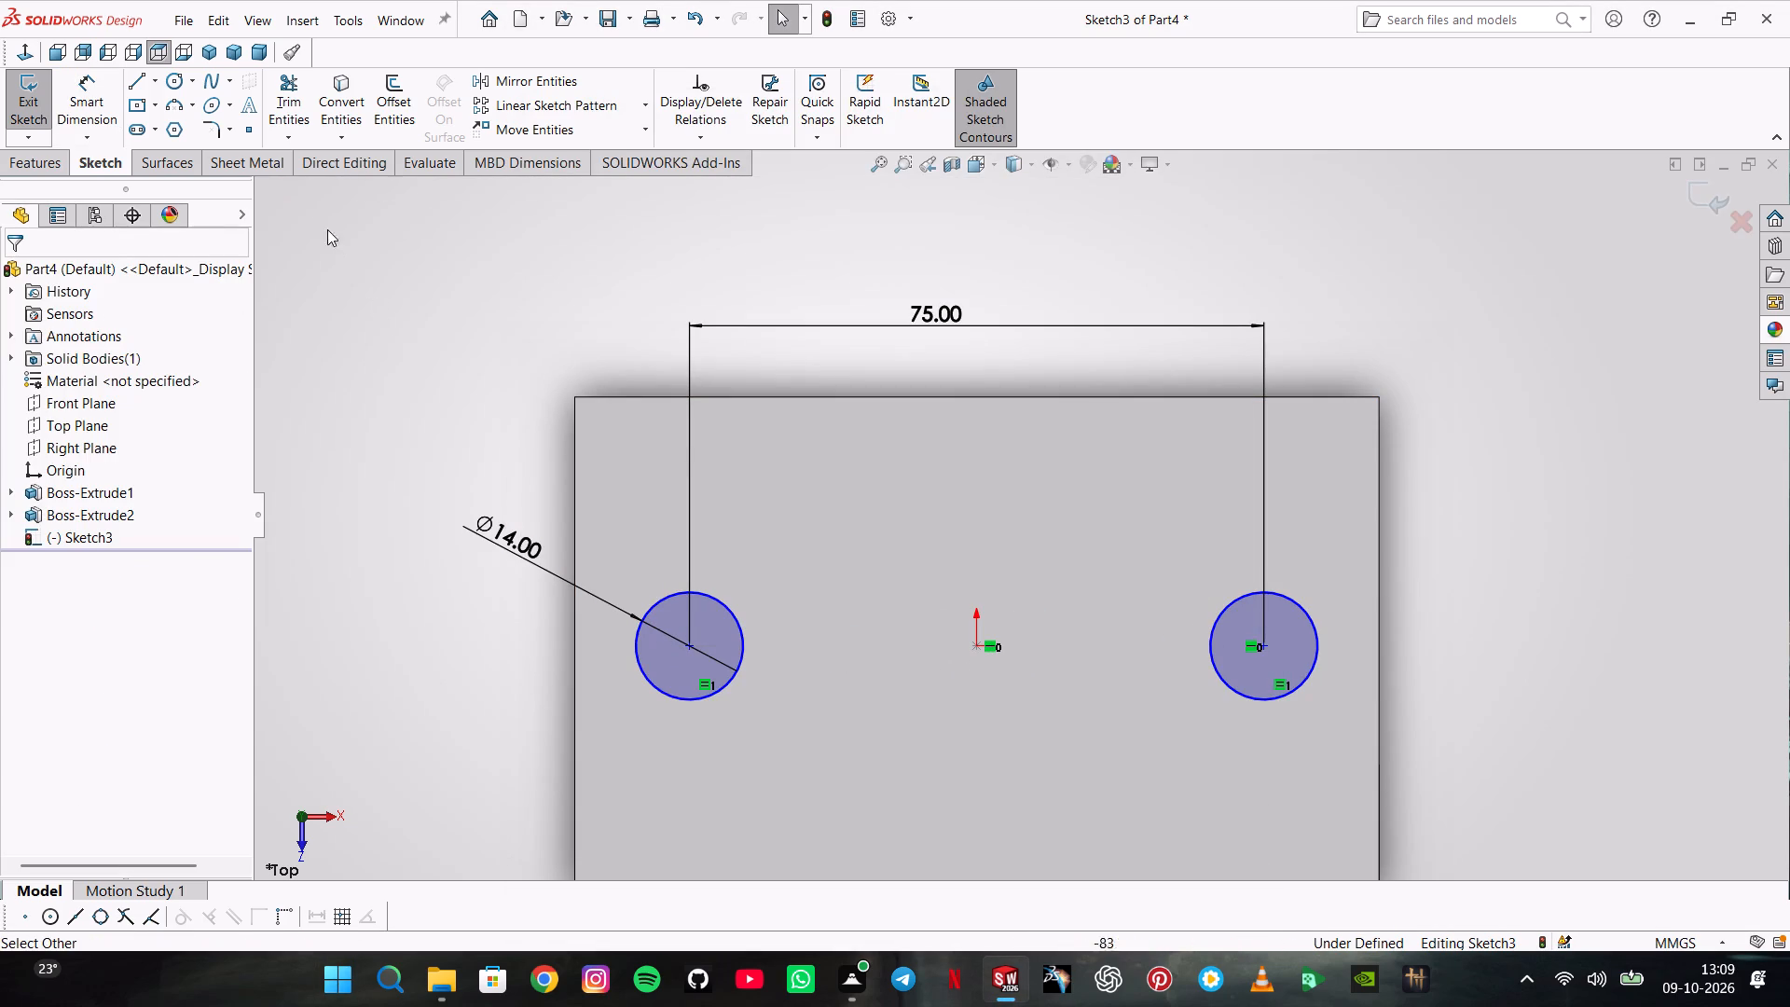
Sketch a vertical centerline about 20.5 mm long upward from the origin.
left_click(158, 79)
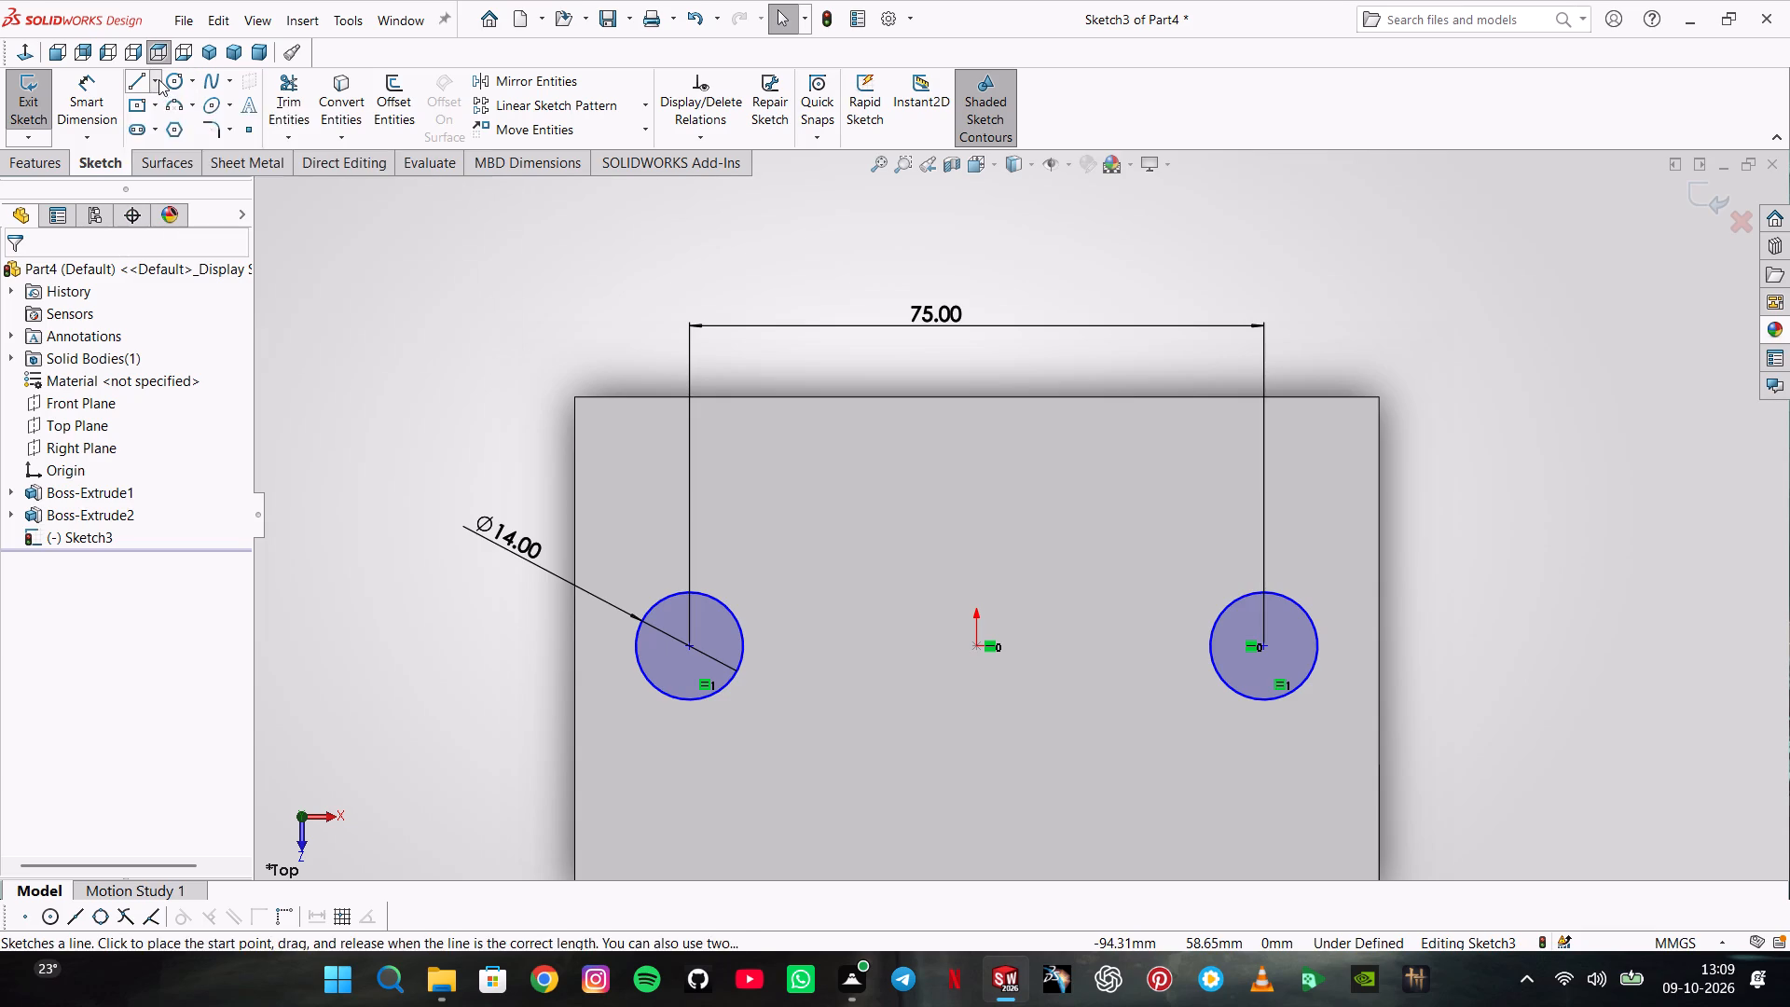
left_click(180, 121)
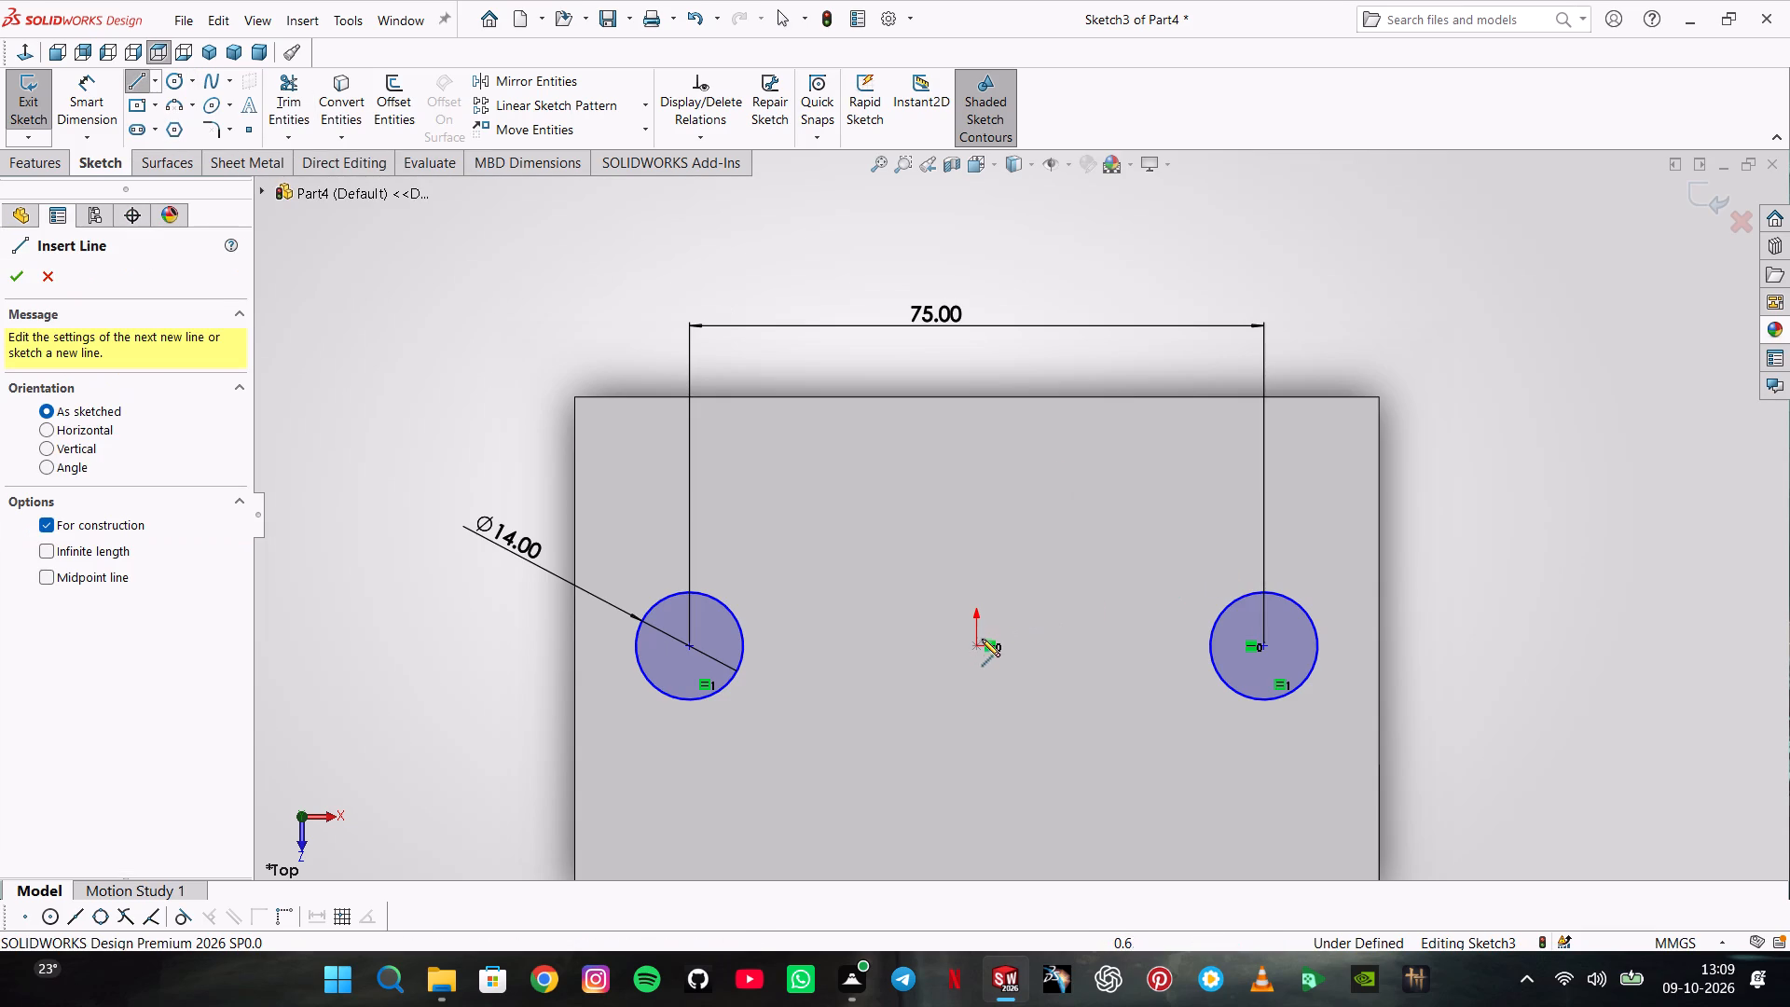
left_click_drag(982, 641, 984, 628)
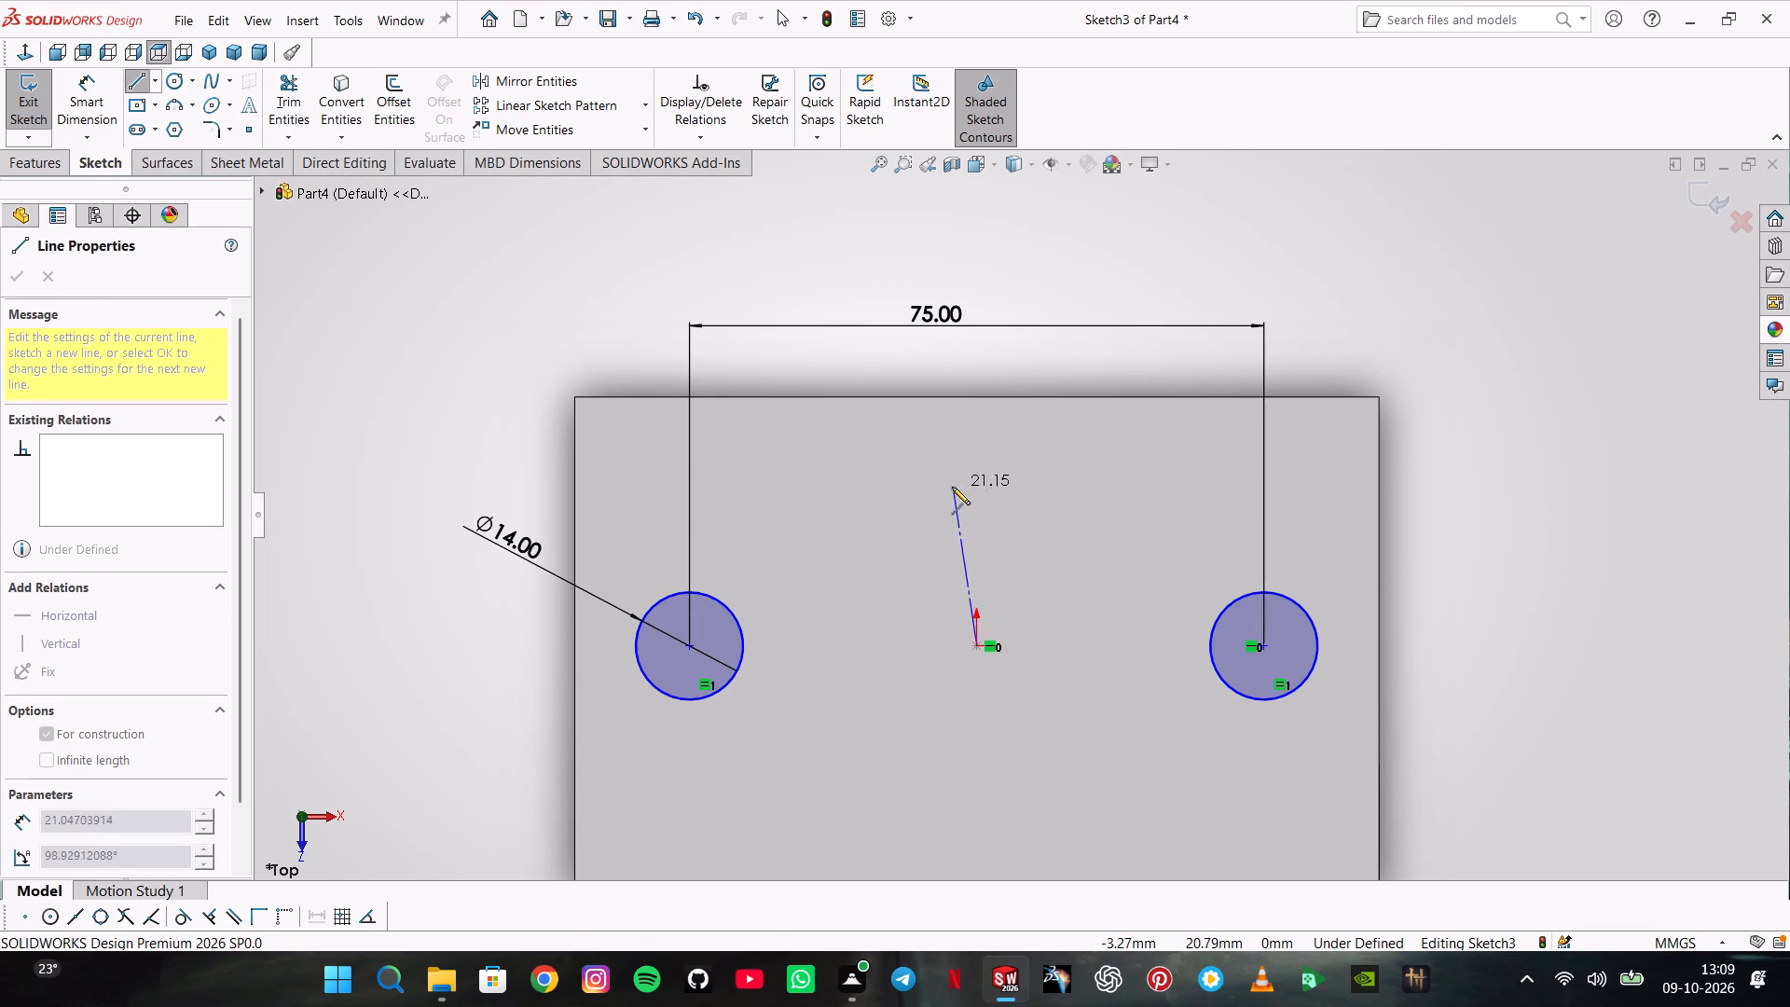
left_click(976, 489)
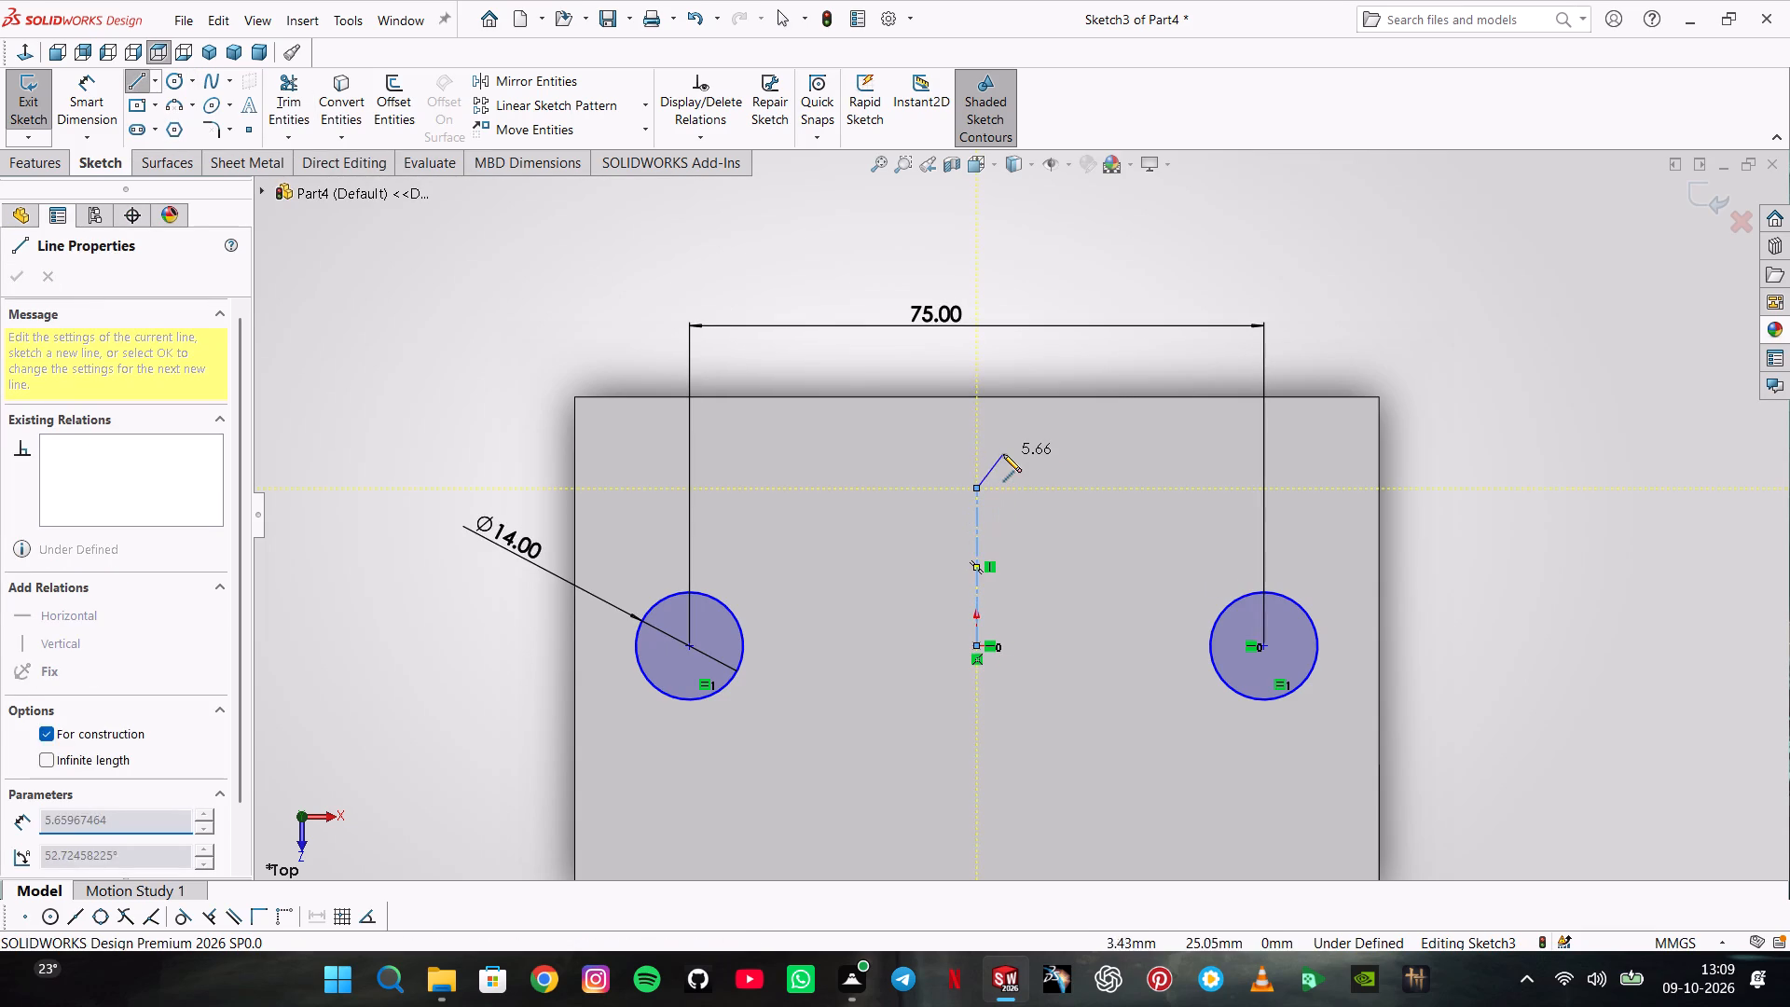
double_click(1003, 454)
key("Escape")
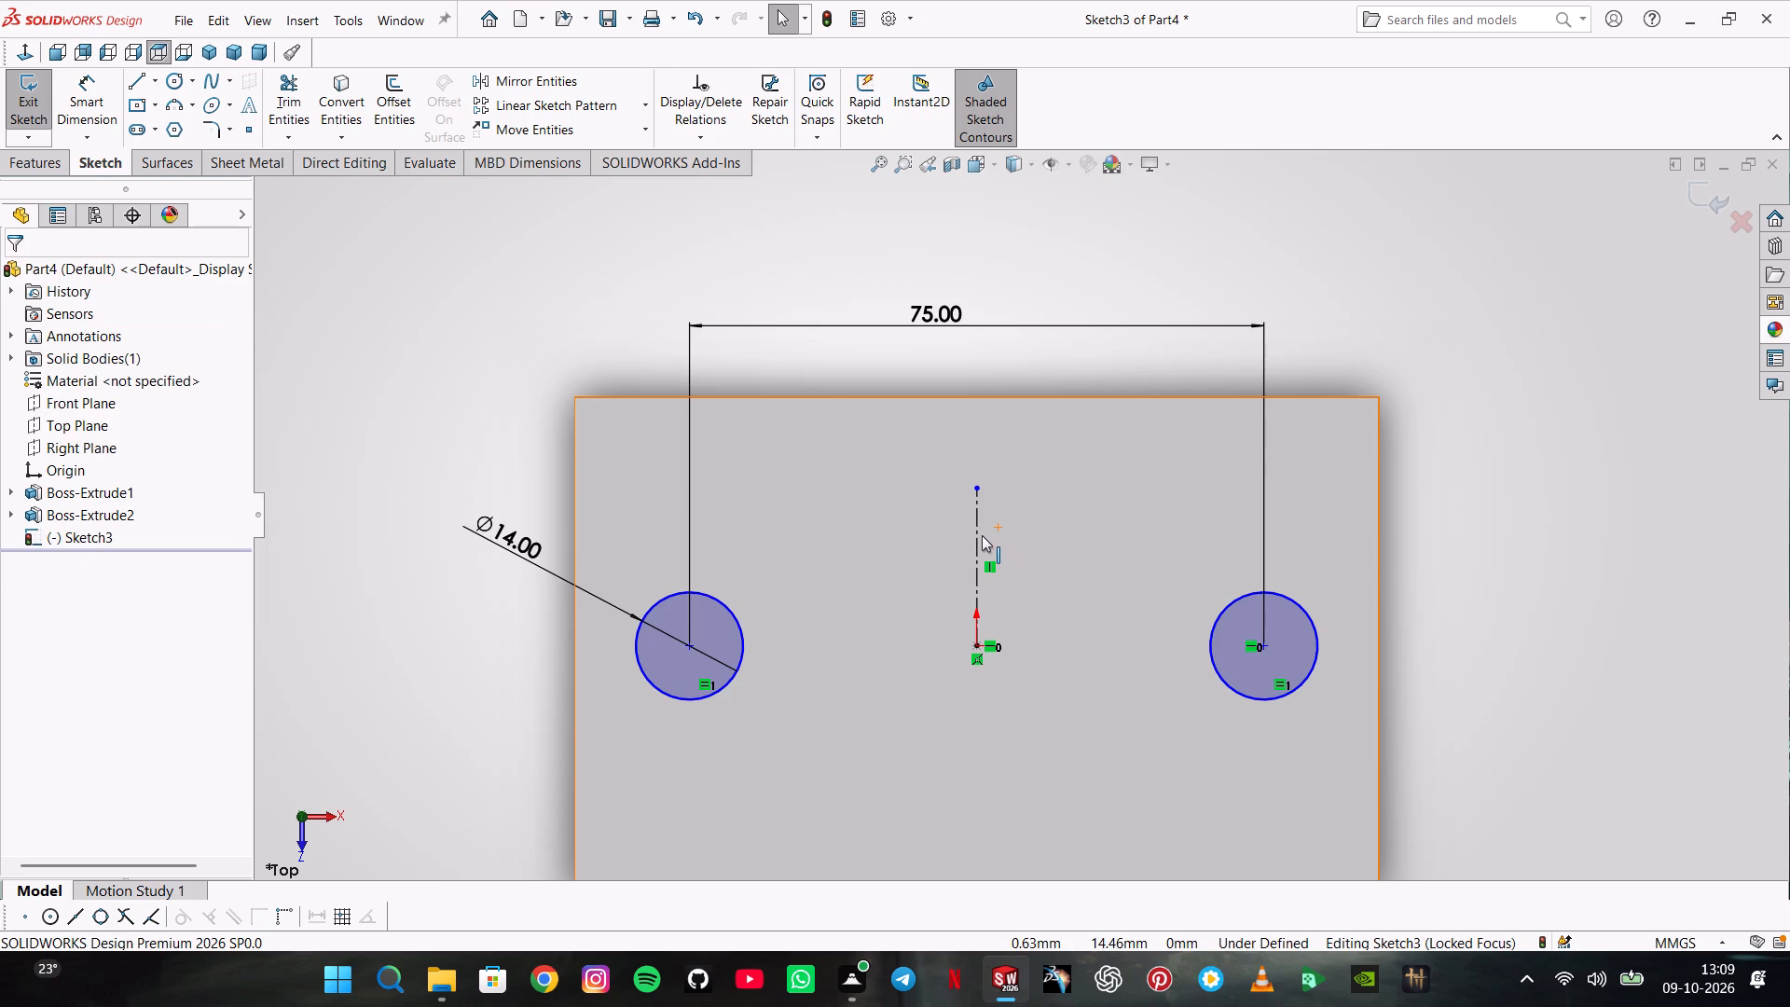
Add a symmetric relation between the two circles about the vertical centerline.
left_click(982, 535)
left_click(702, 638, "ctrl")
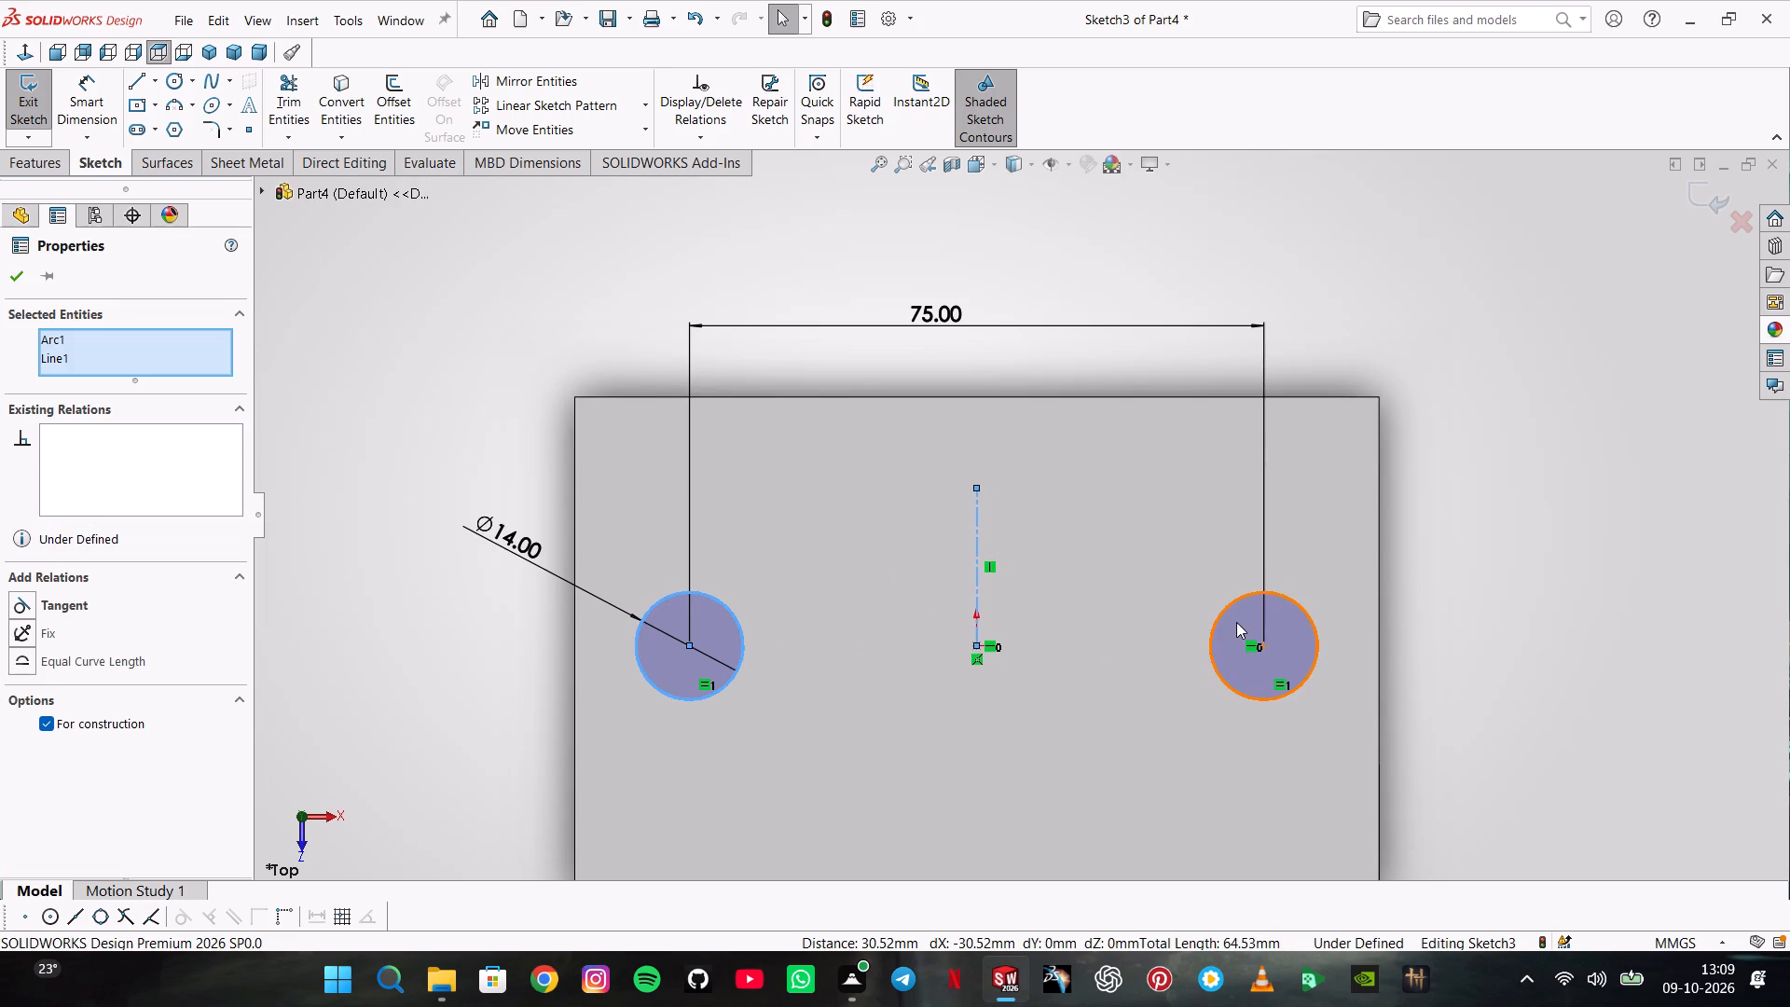
left_click(1237, 622, "ctrl")
left_click(92, 628)
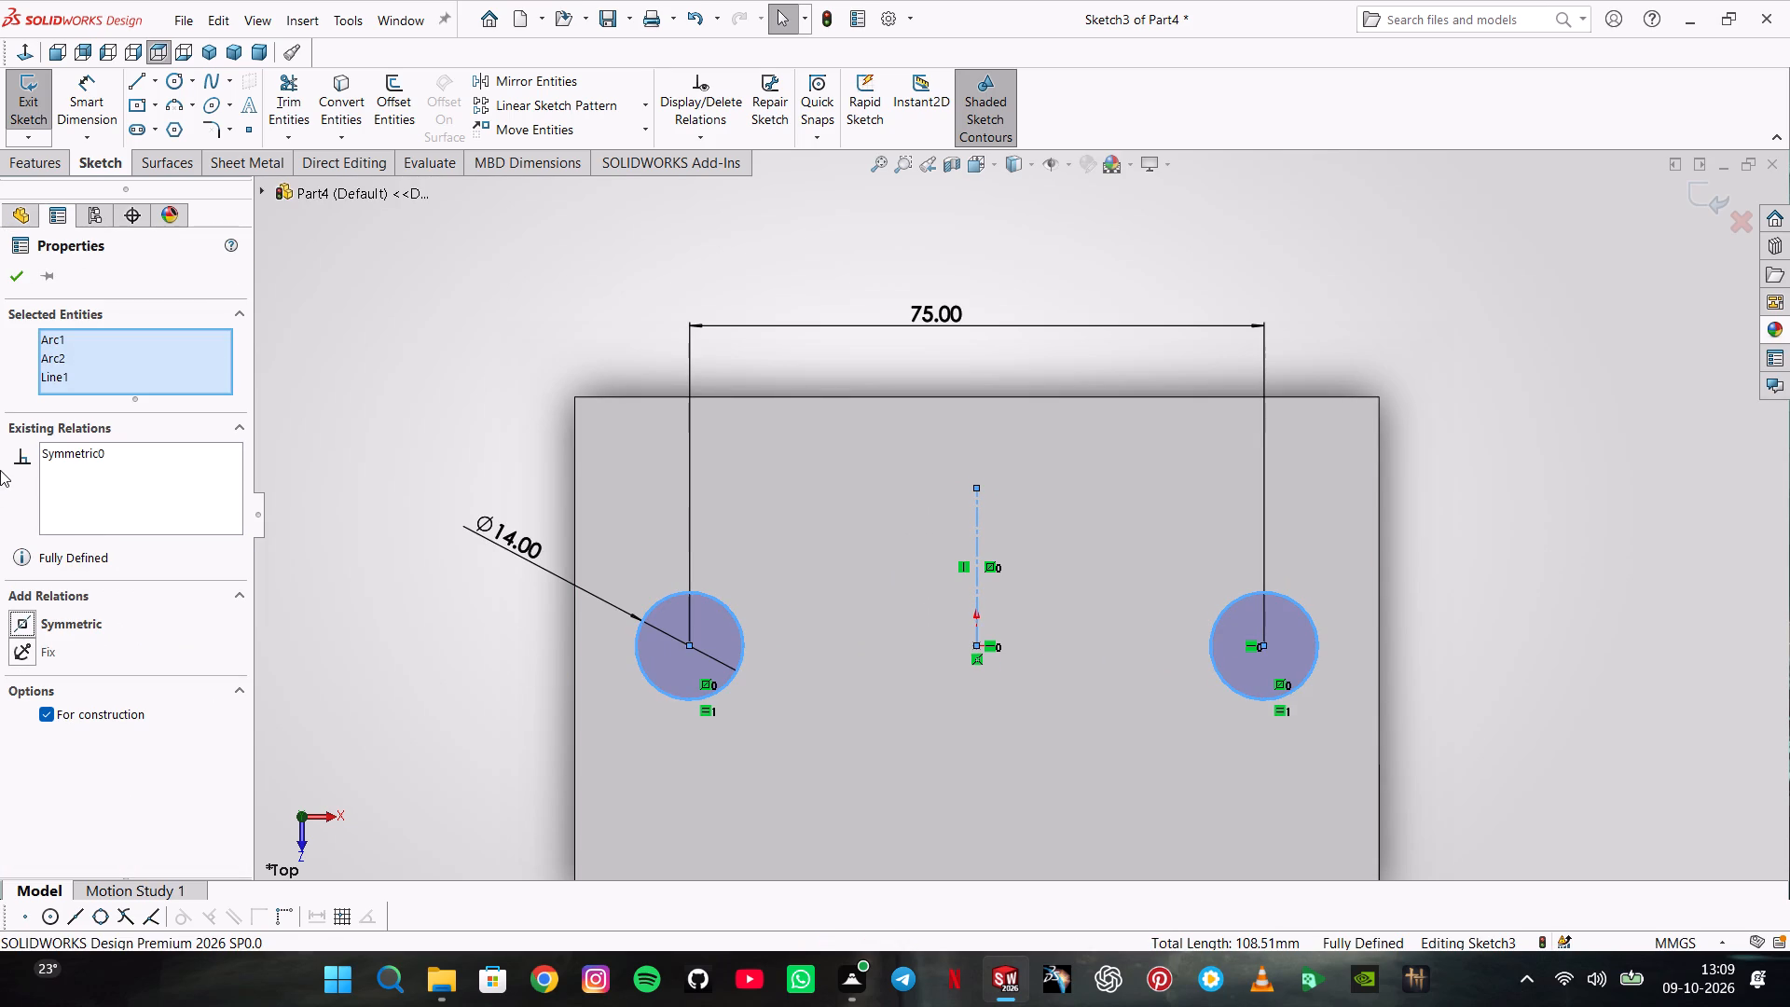
left_click(19, 285)
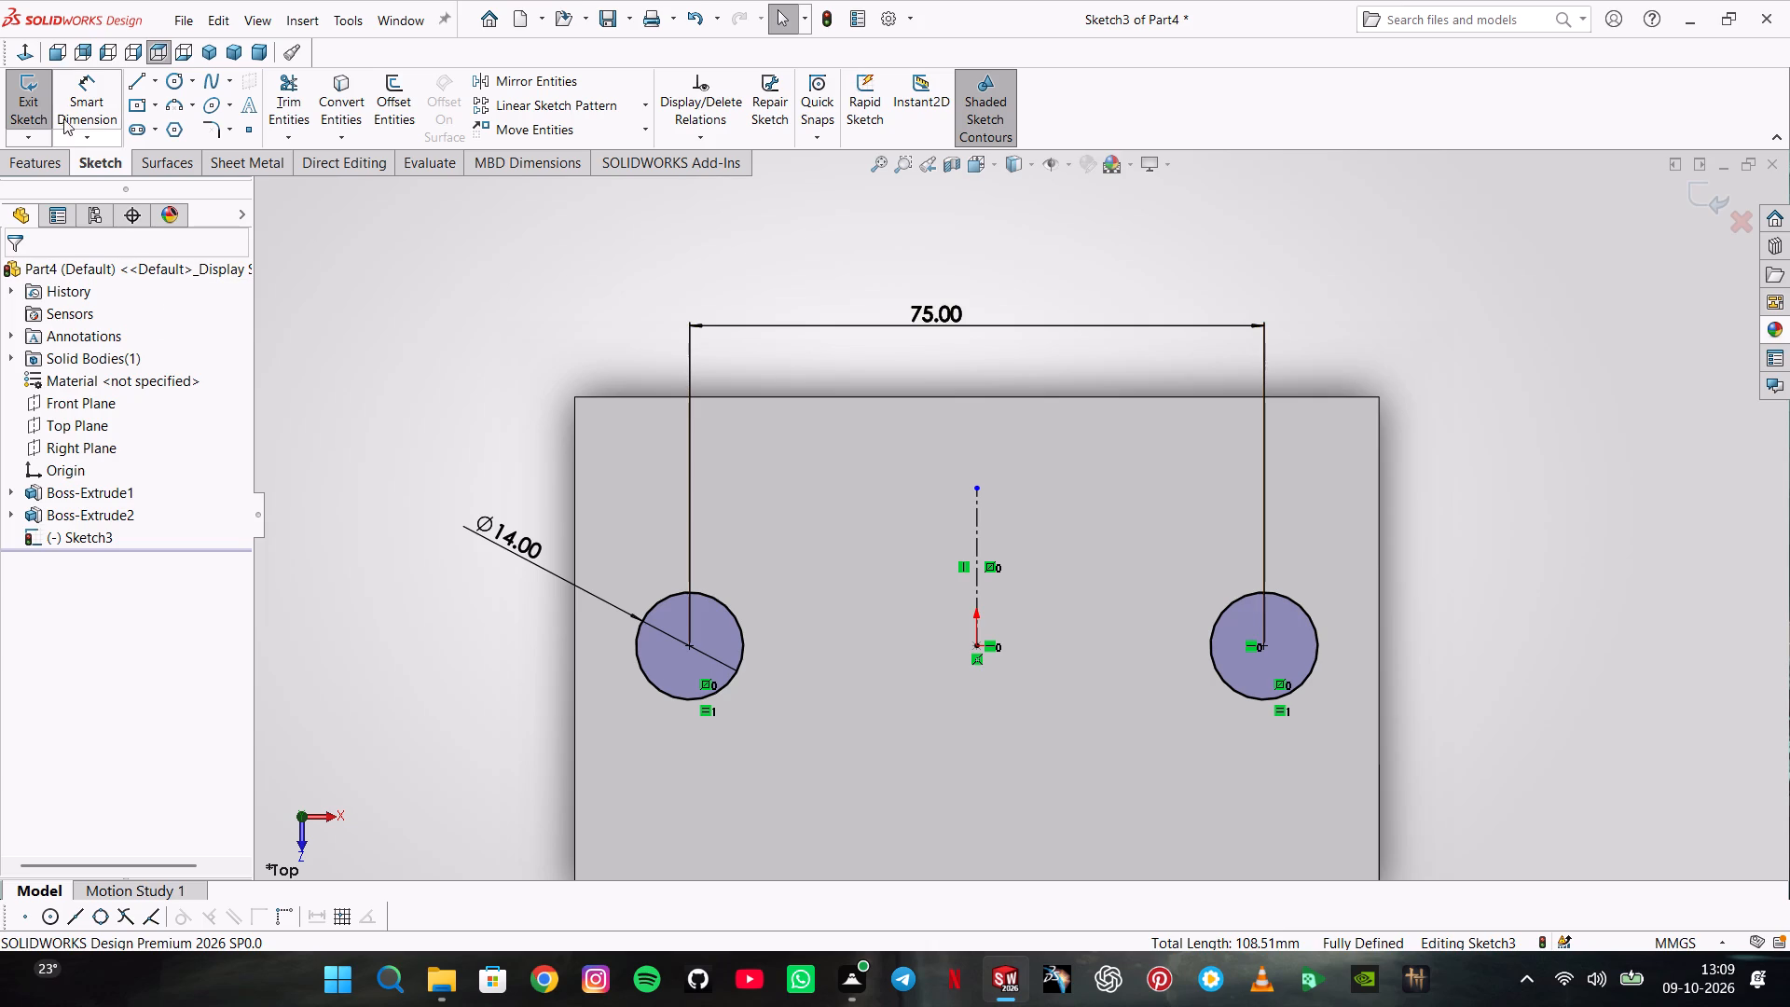
Check the horizontal distance between the left circle's center and the centerline with a dimension preview, without placing it.
left_click(69, 99)
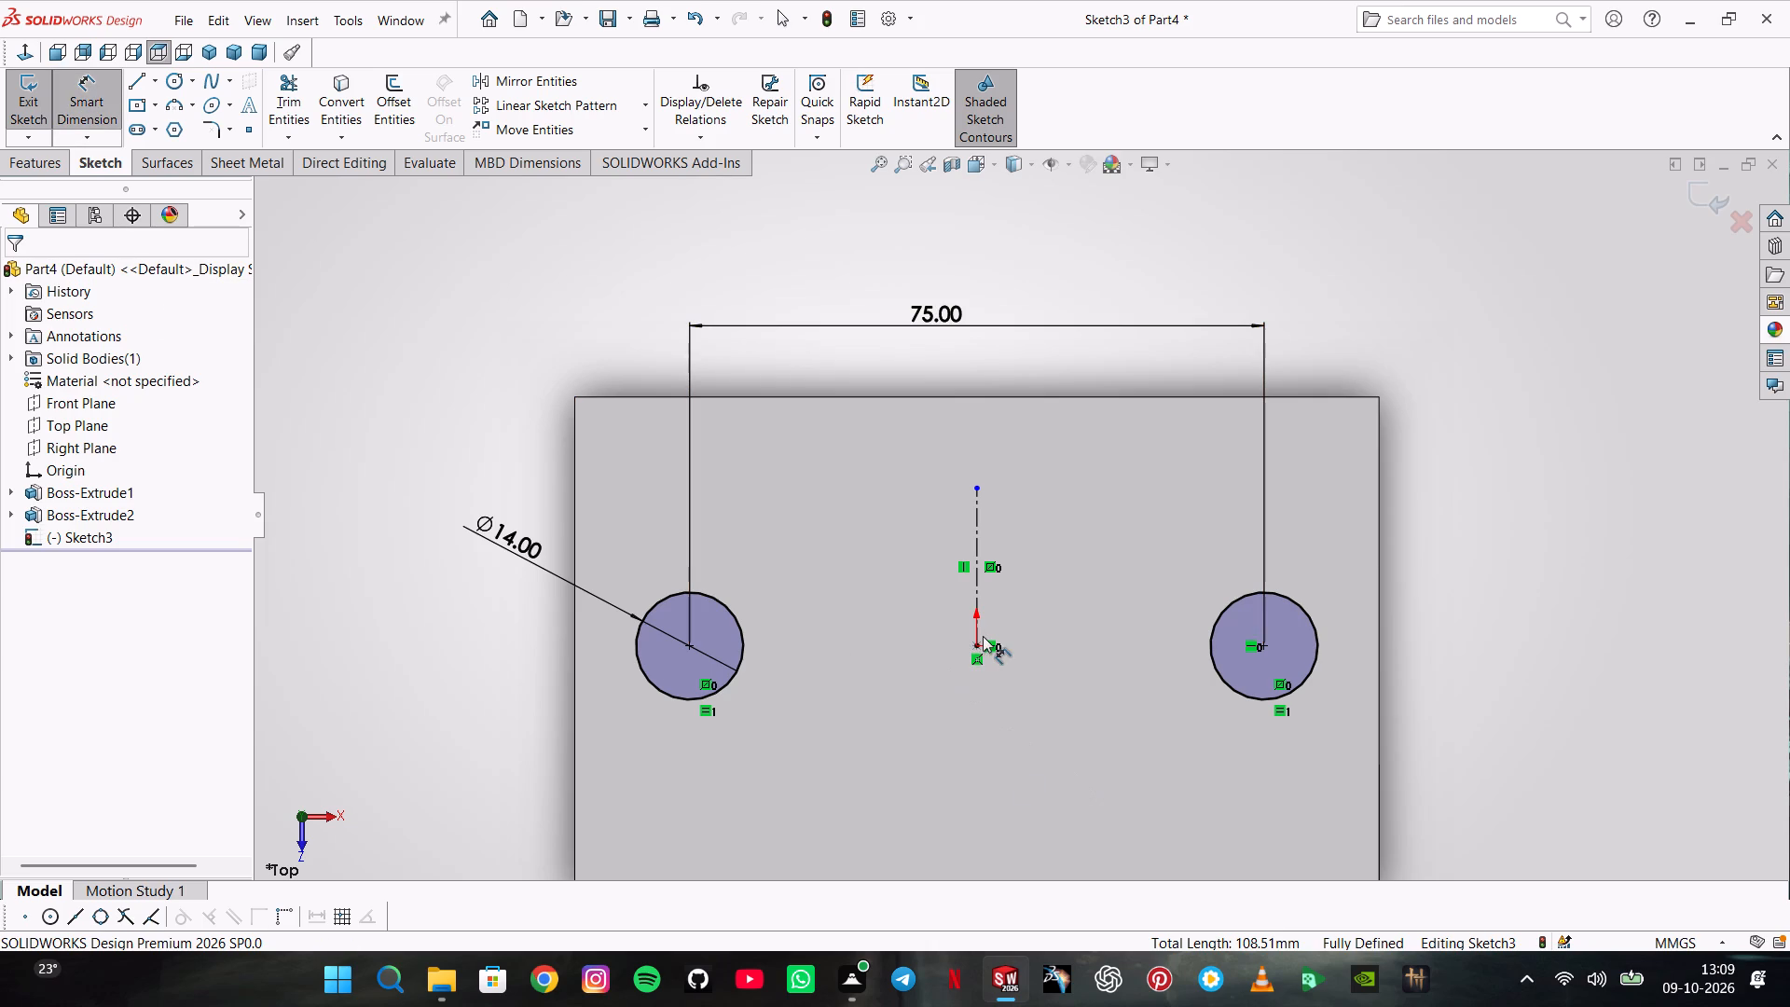
left_click(974, 640)
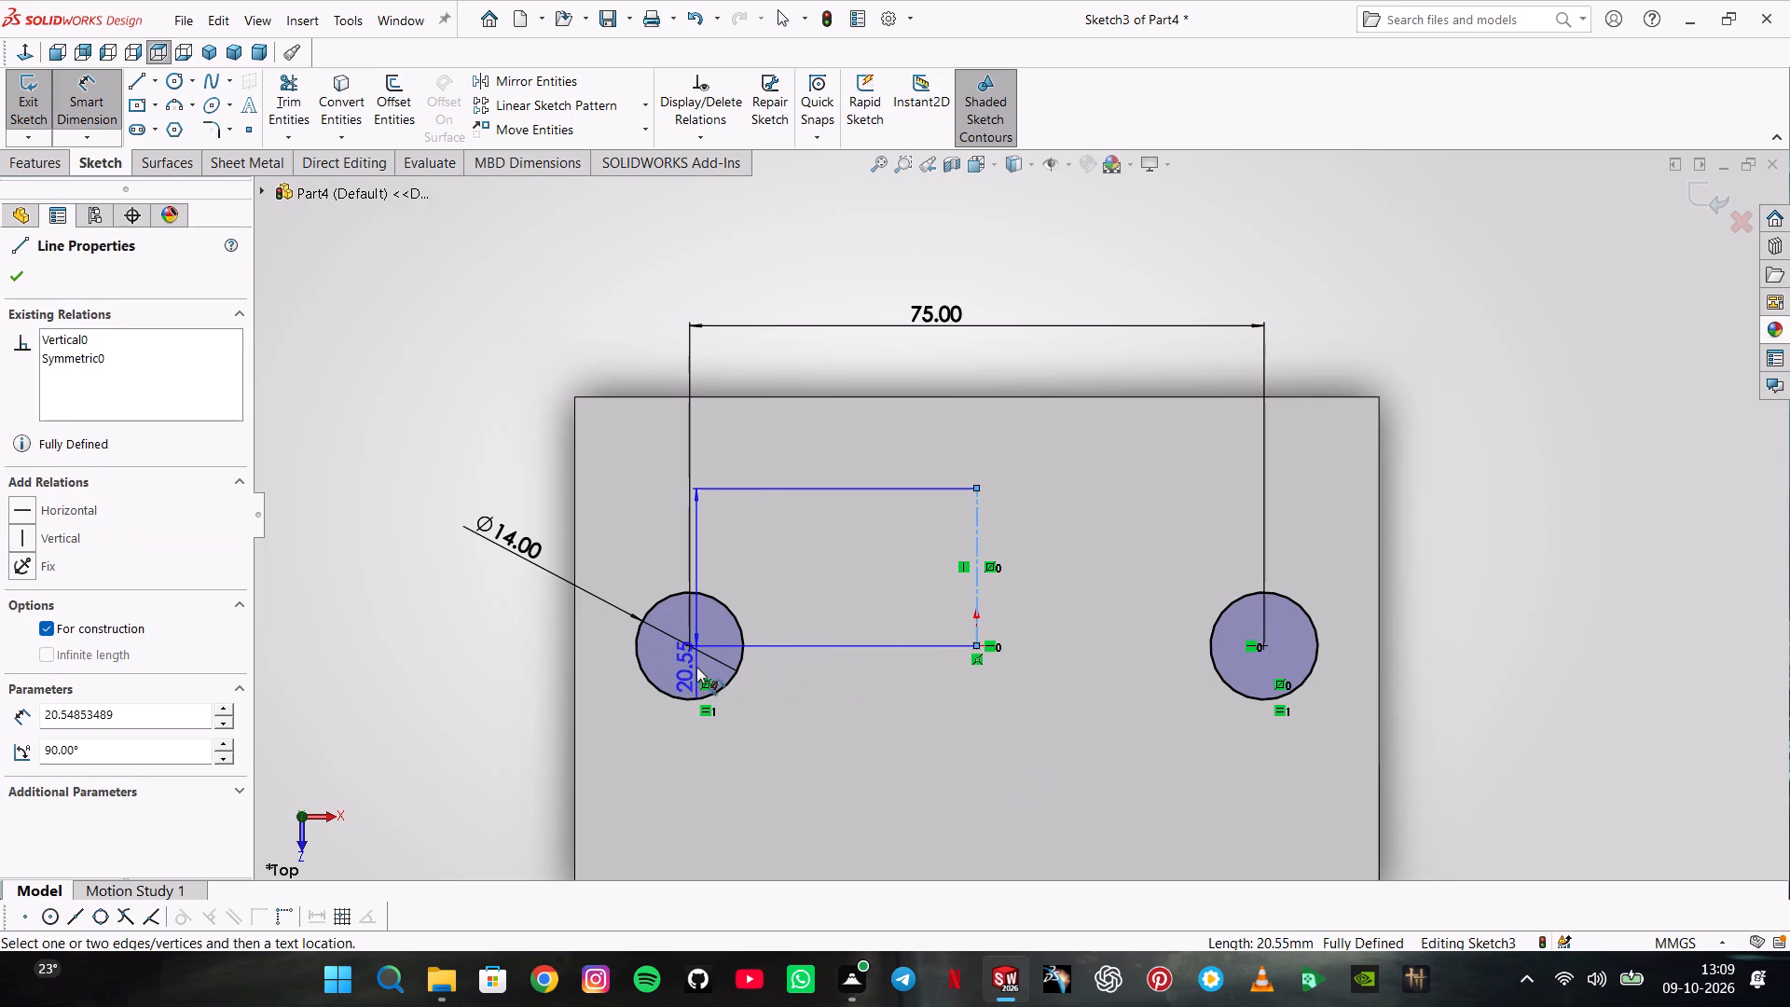
left_click(688, 644)
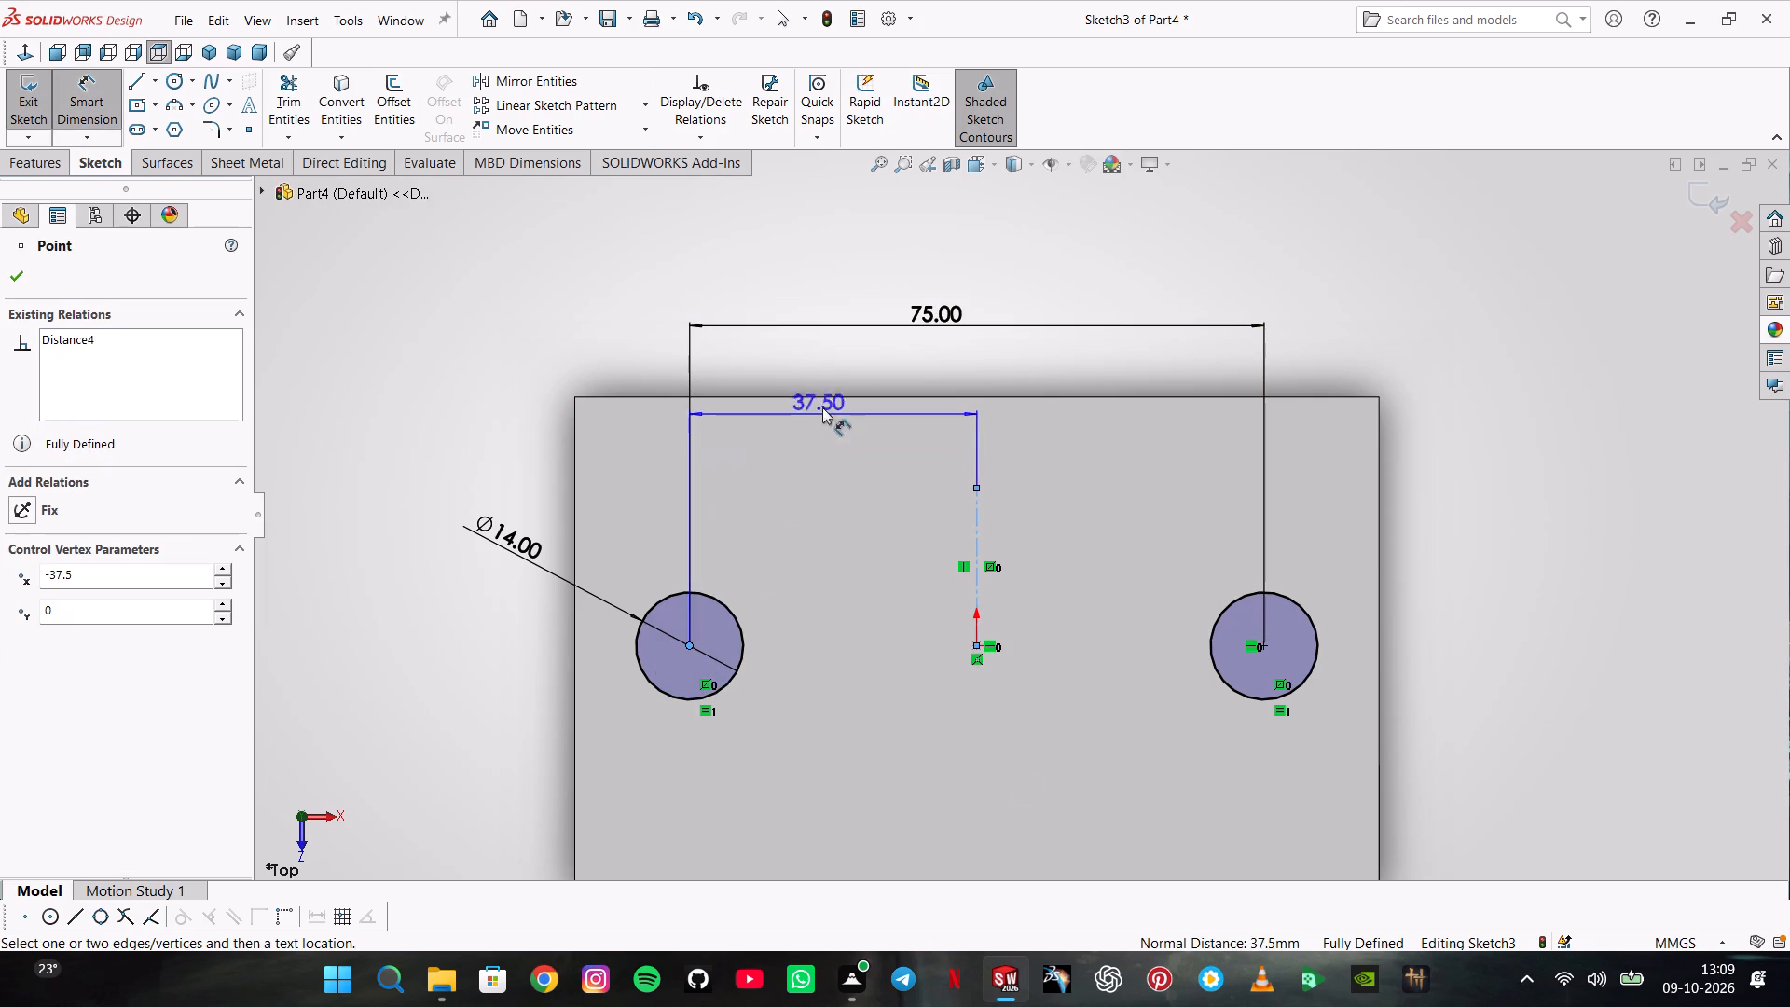
key("Escape")
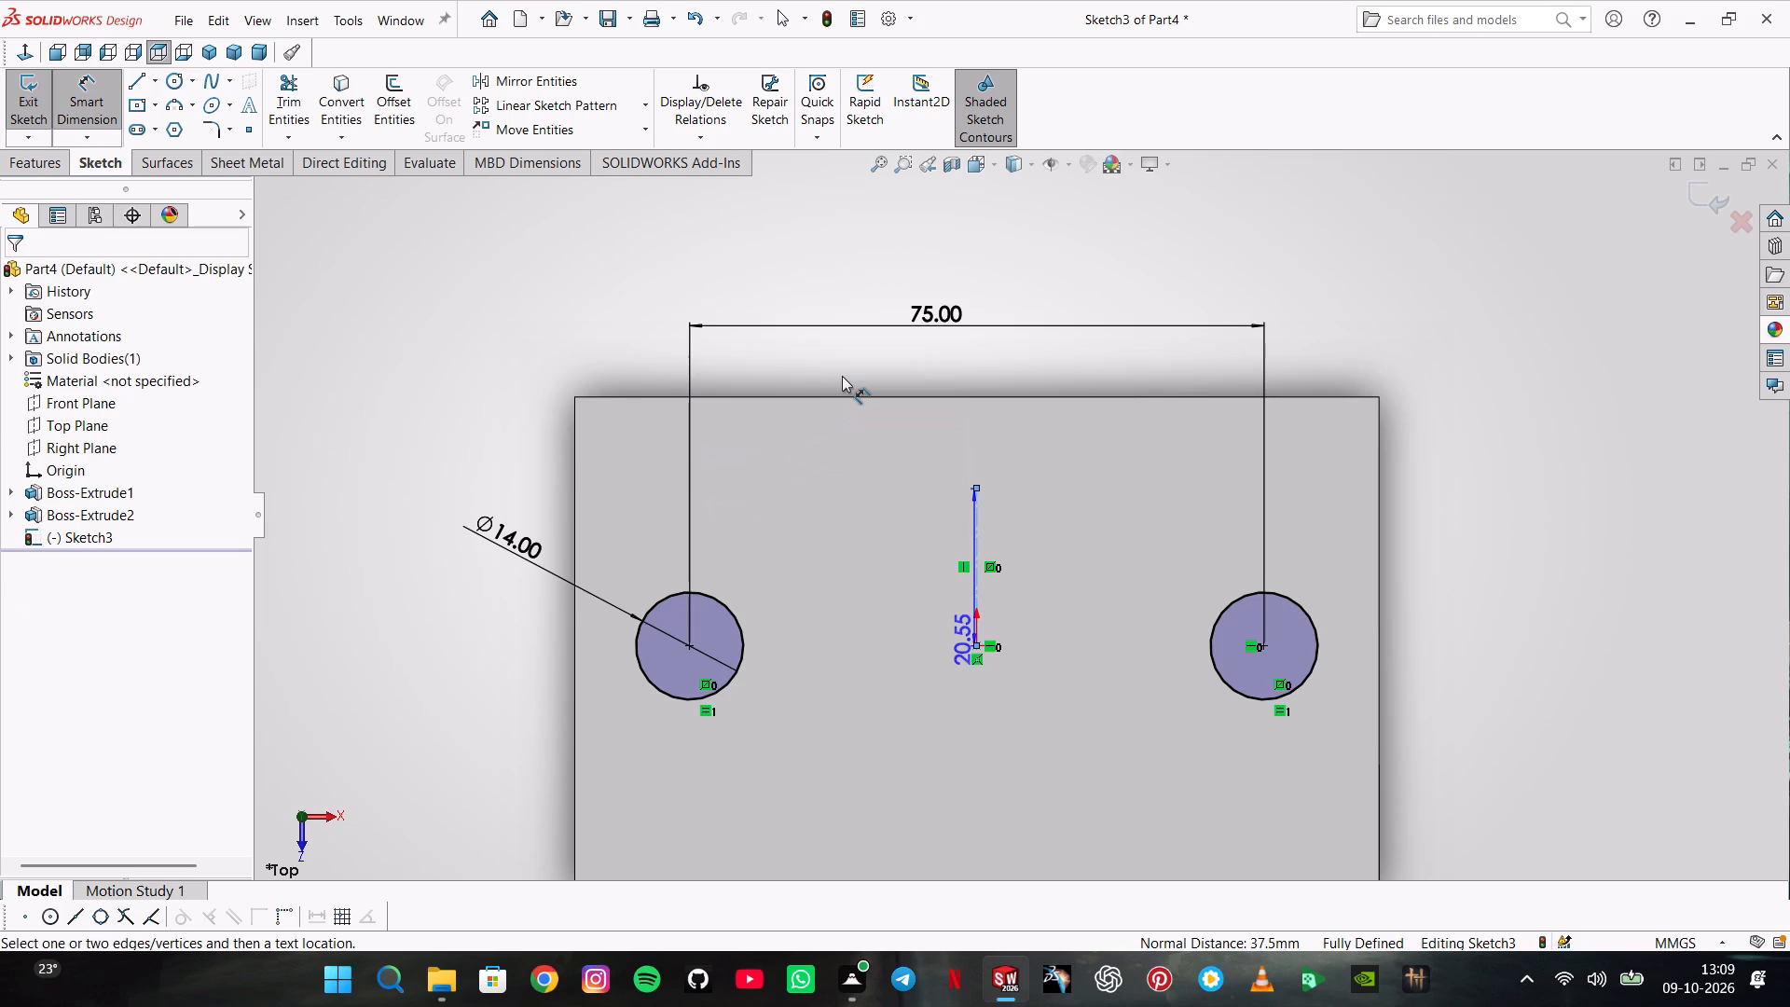
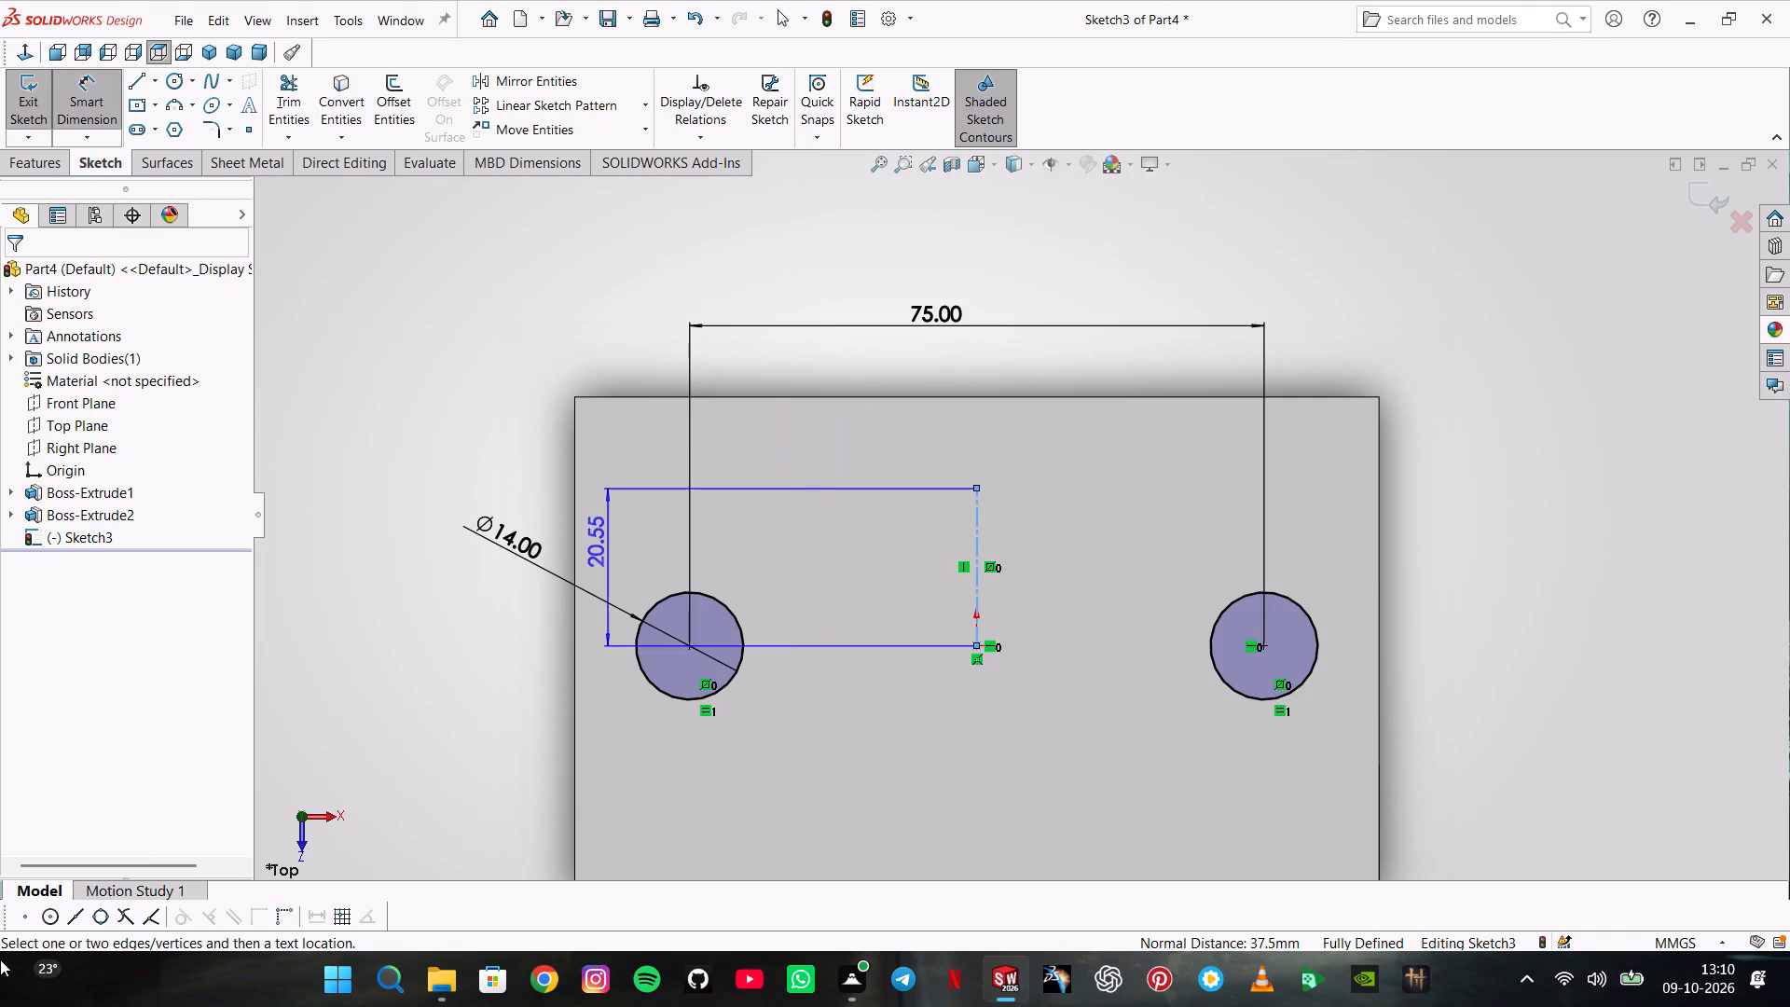
Cut the two 14 mm circles through the block in both directions using Extruded Cut with Through All - Both.
left_click(30, 156)
left_click(397, 90)
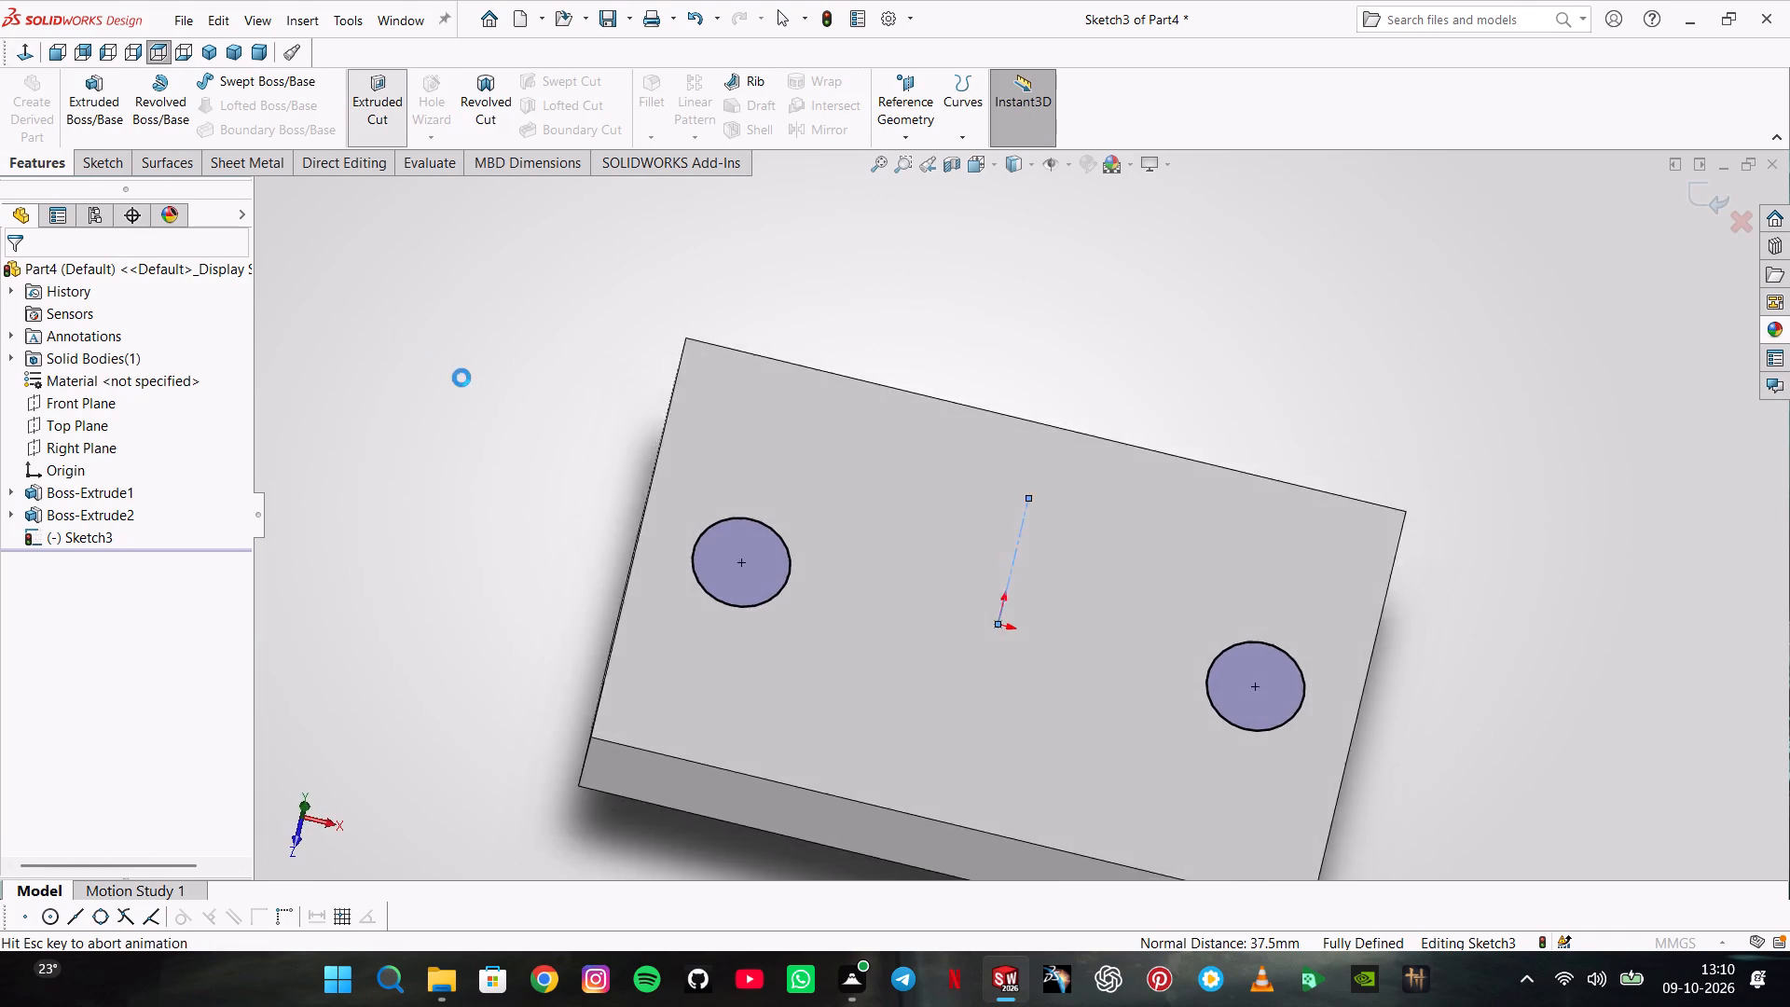
left_click(162, 394)
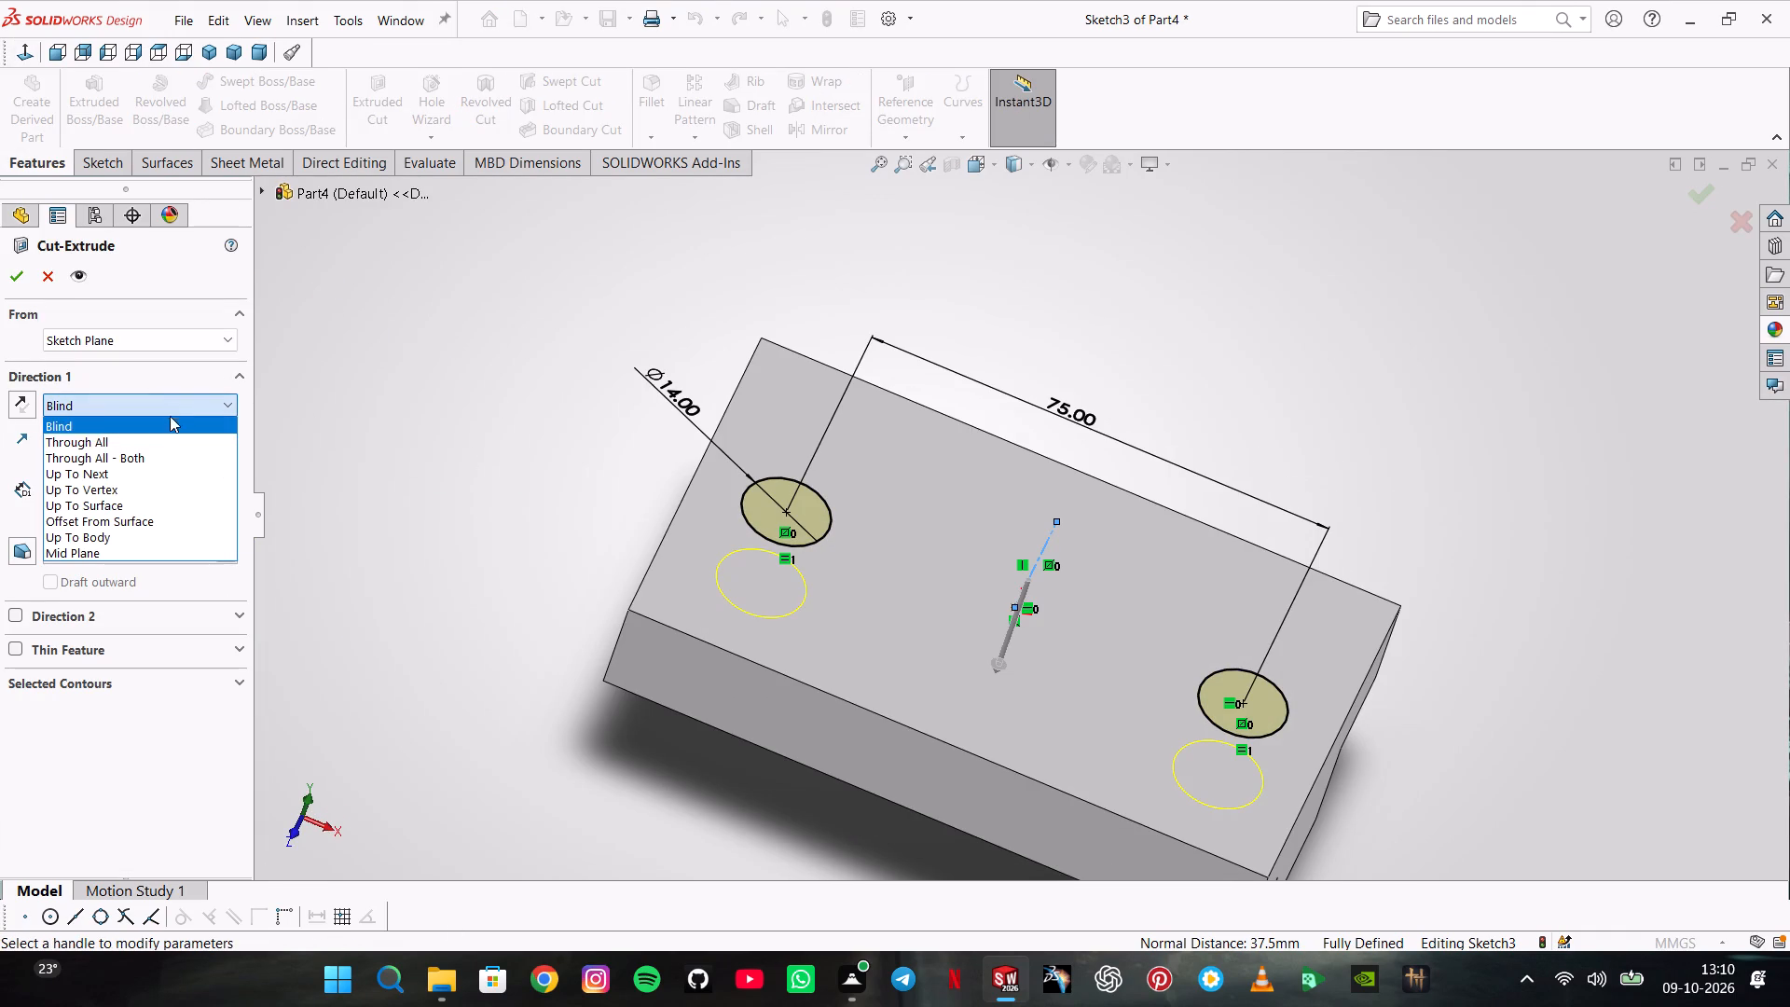
left_click(173, 454)
left_click(15, 277)
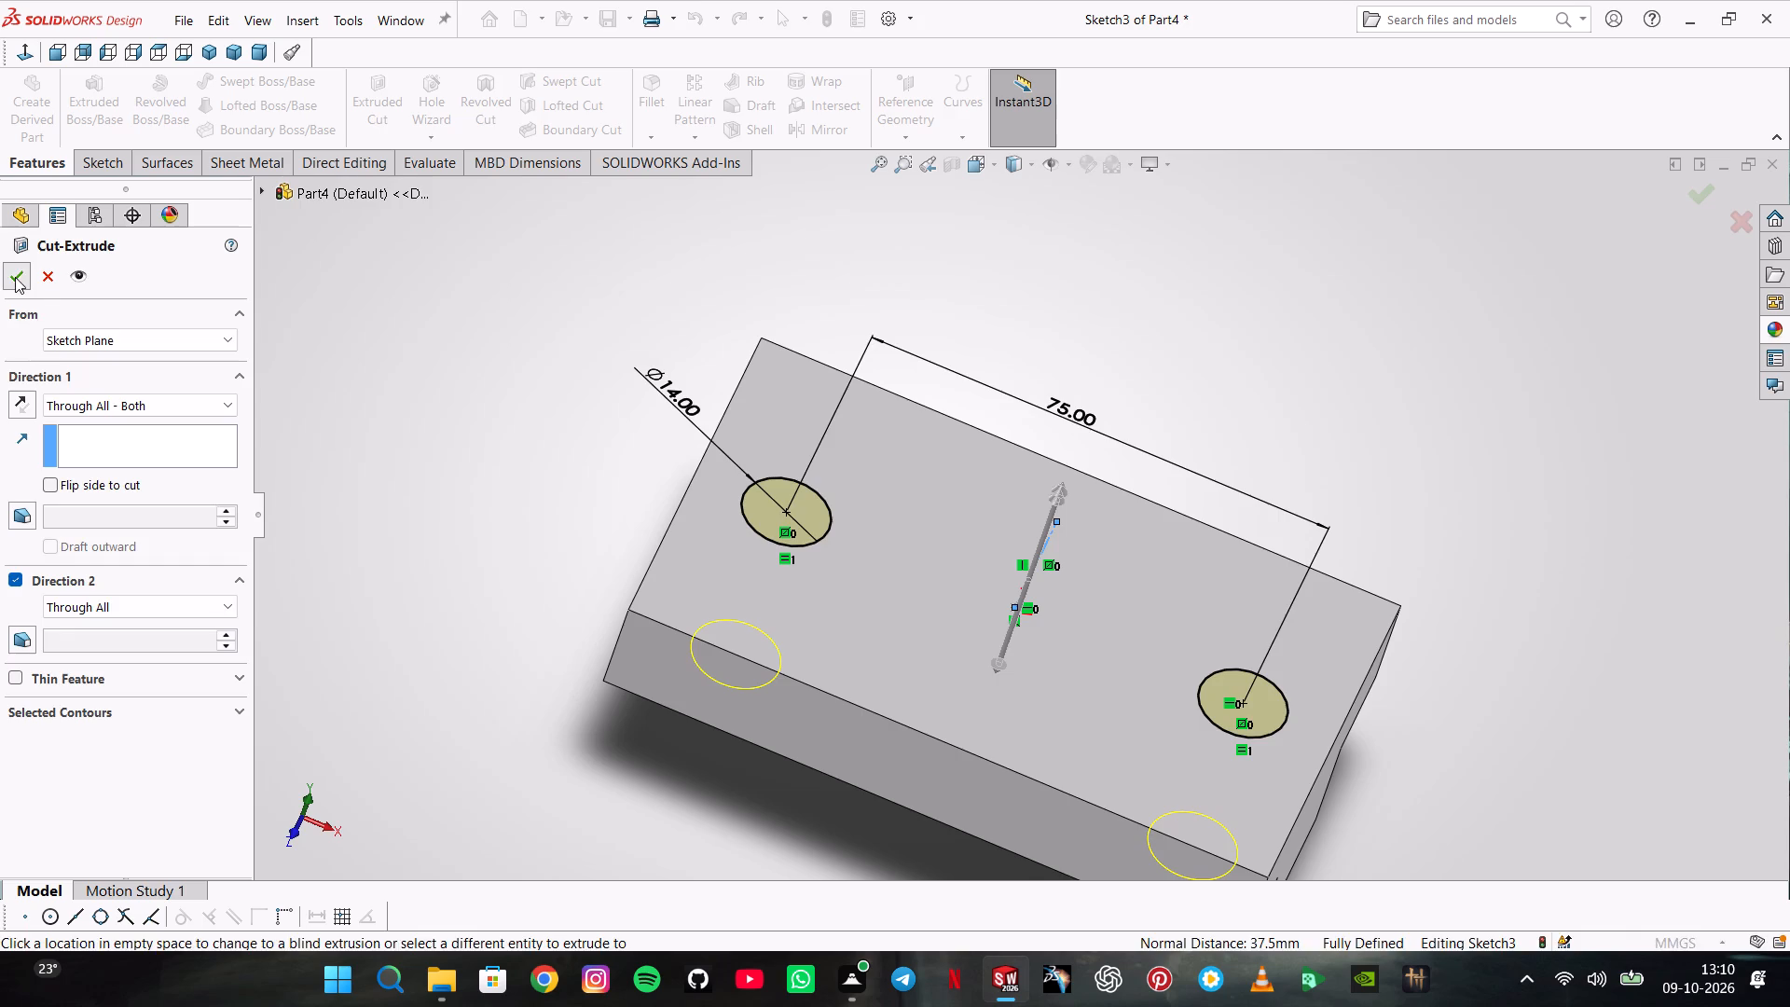
left_click(367, 283)
Start a new sketch on the block's top face.
left_click_drag(734, 392, 749, 402)
left_click(767, 405)
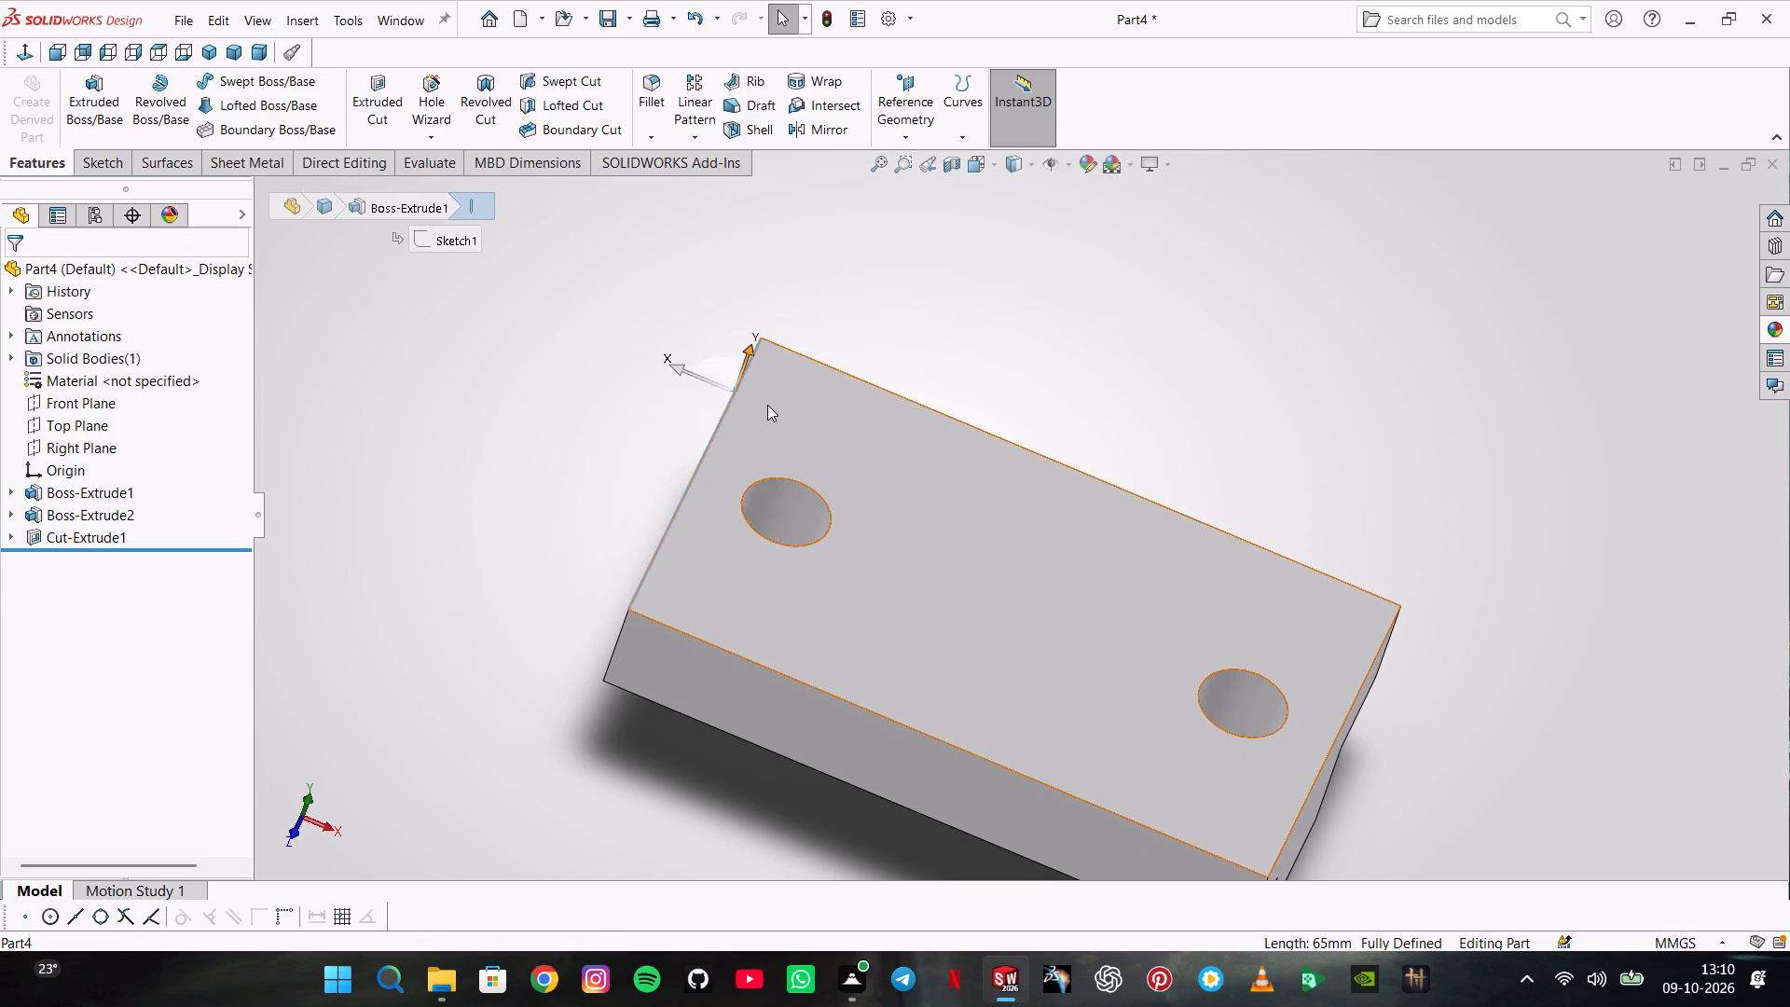
left_click(853, 351)
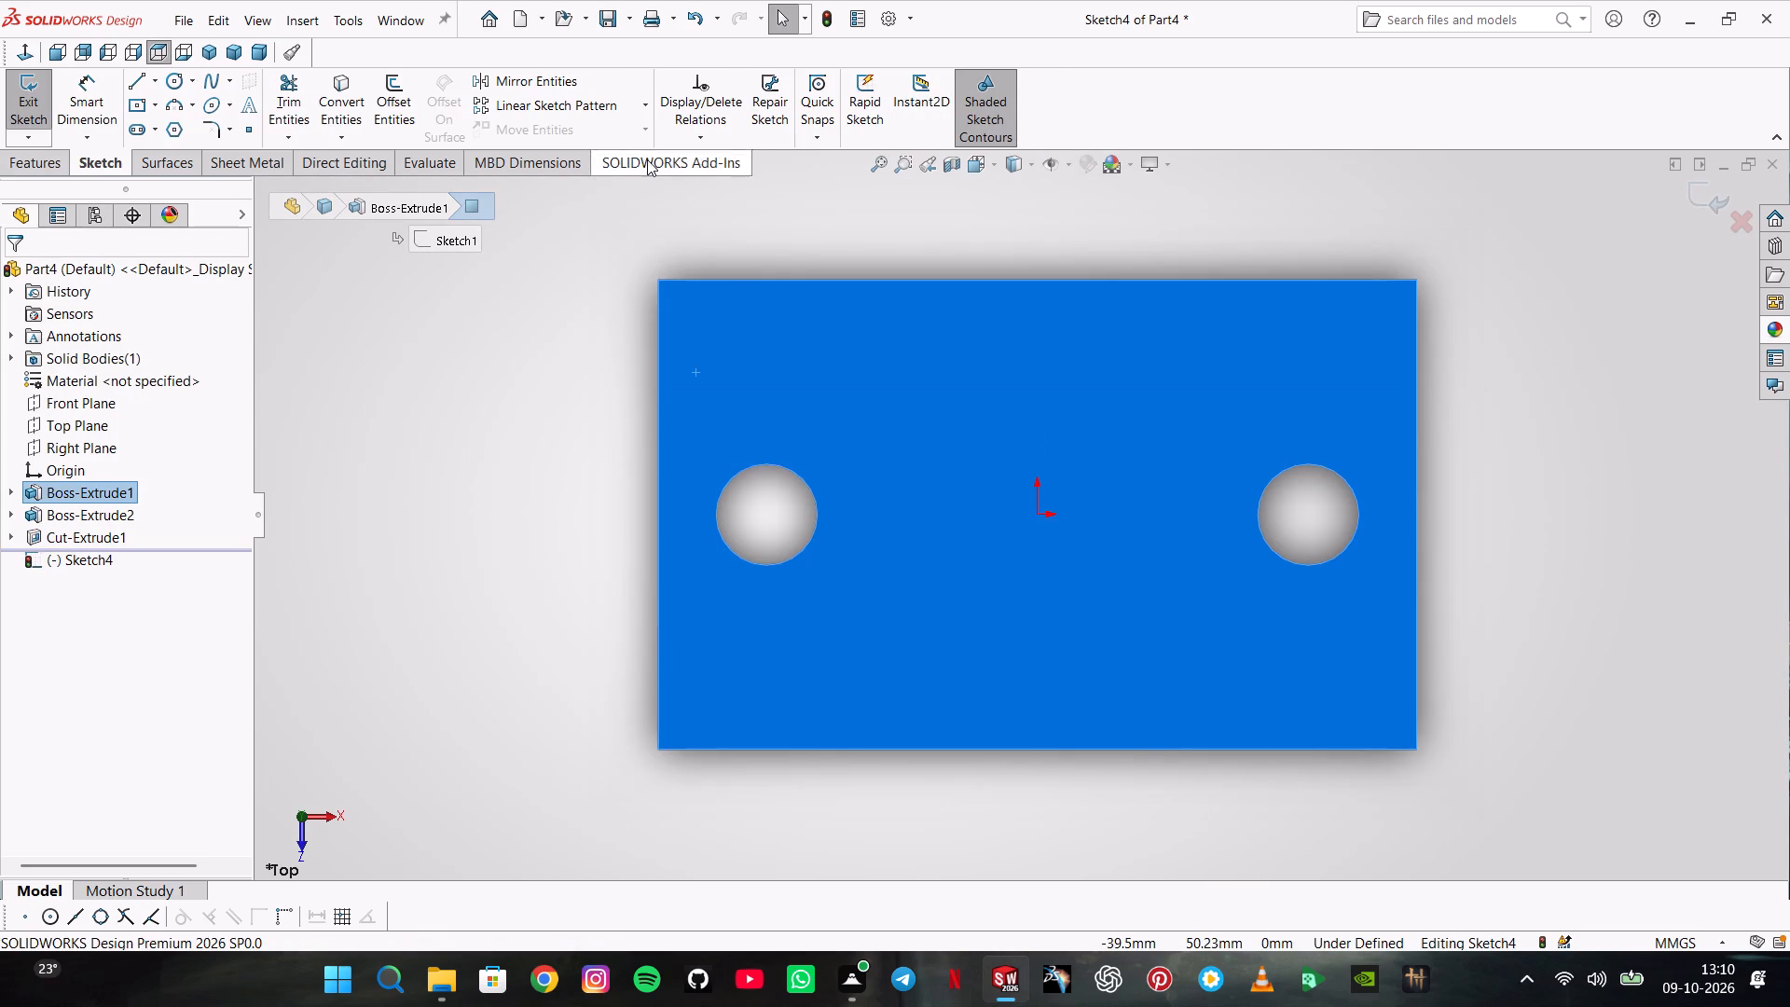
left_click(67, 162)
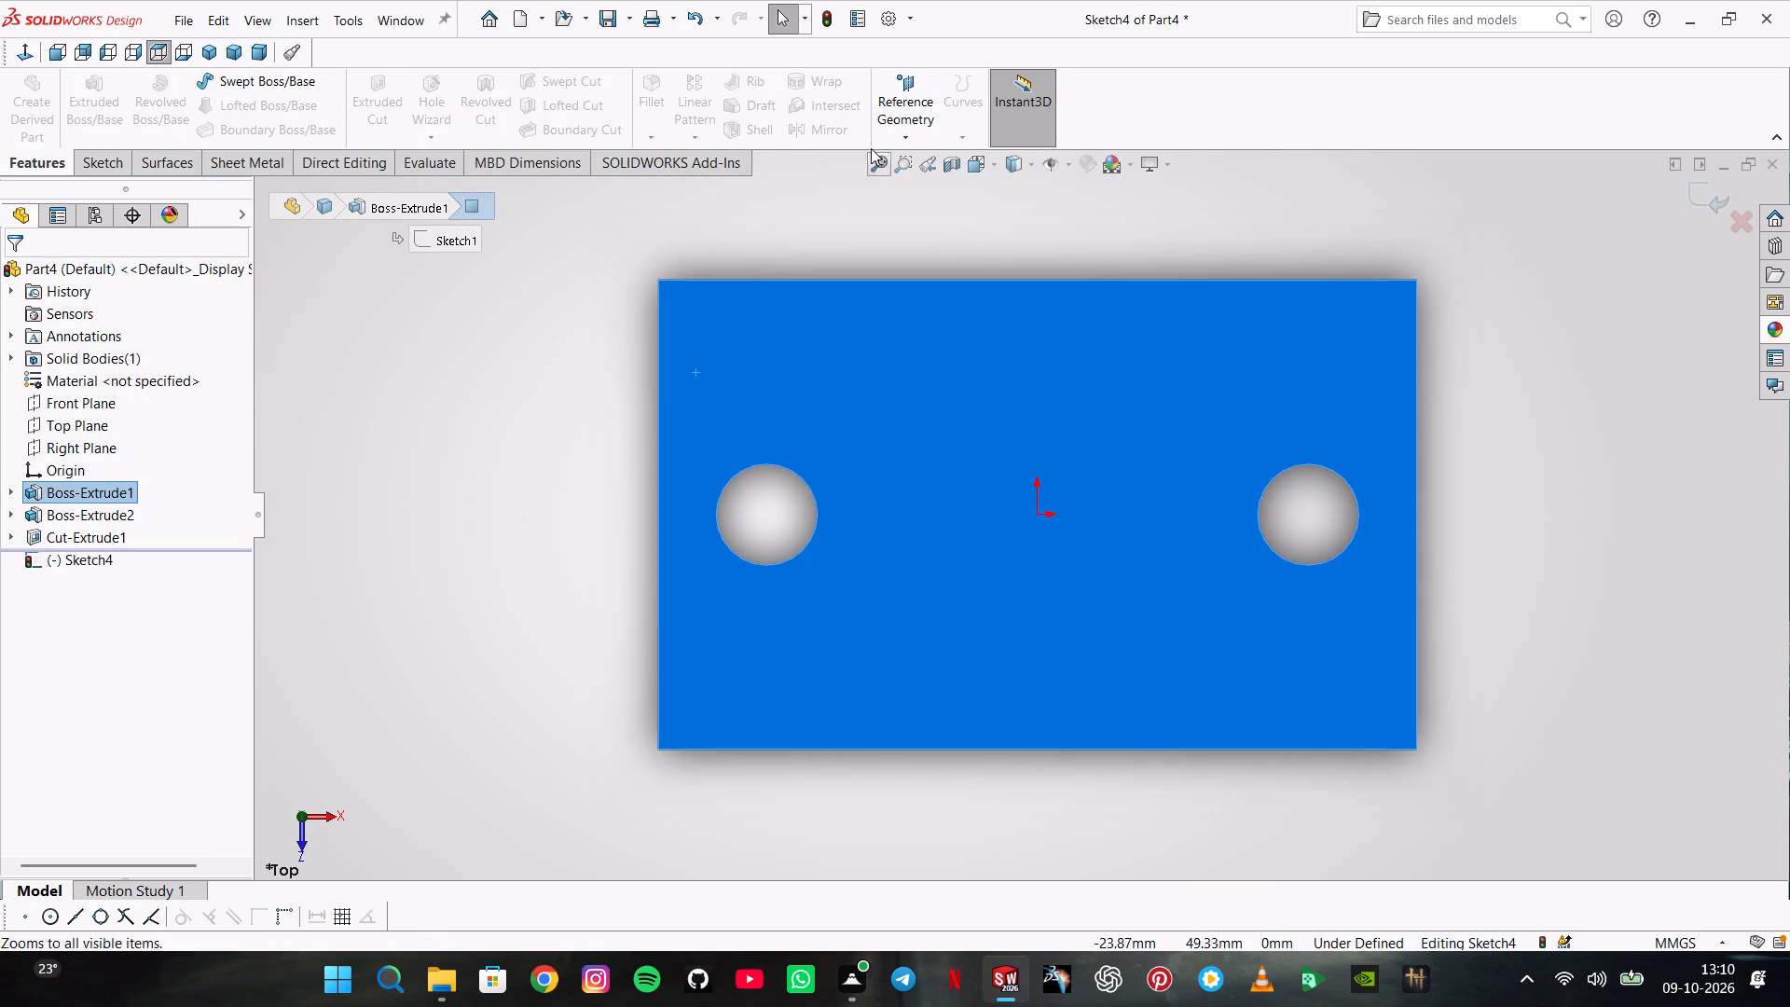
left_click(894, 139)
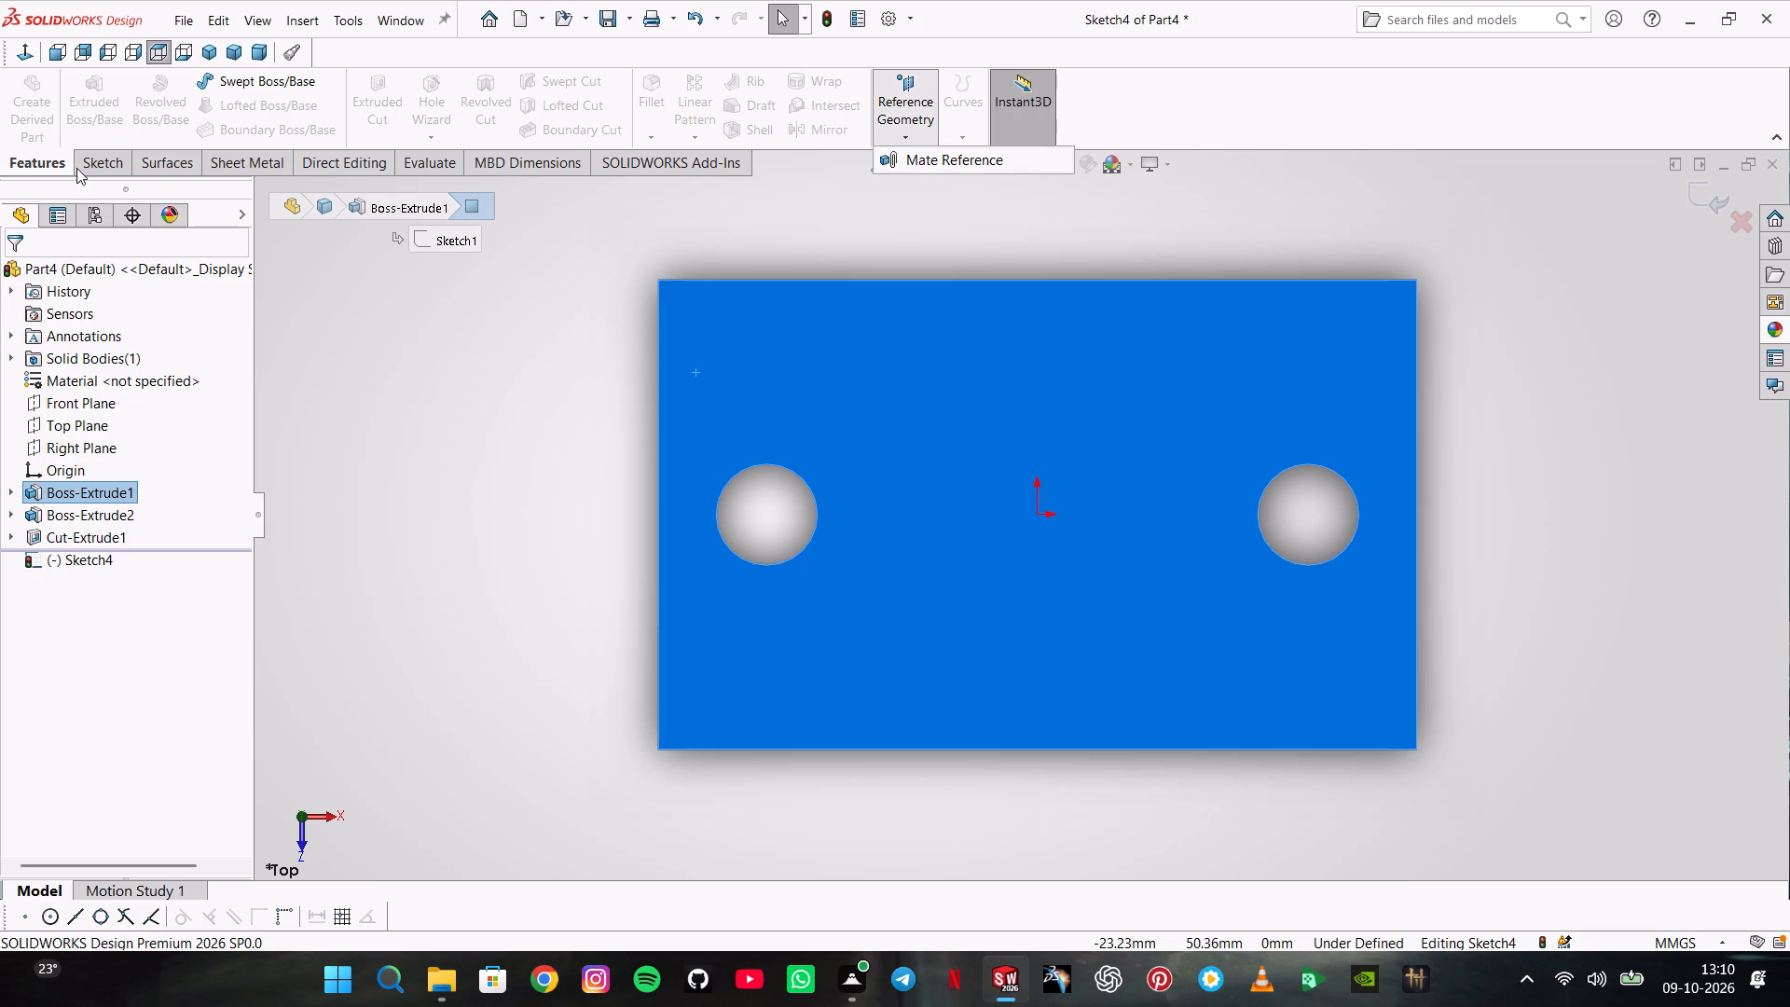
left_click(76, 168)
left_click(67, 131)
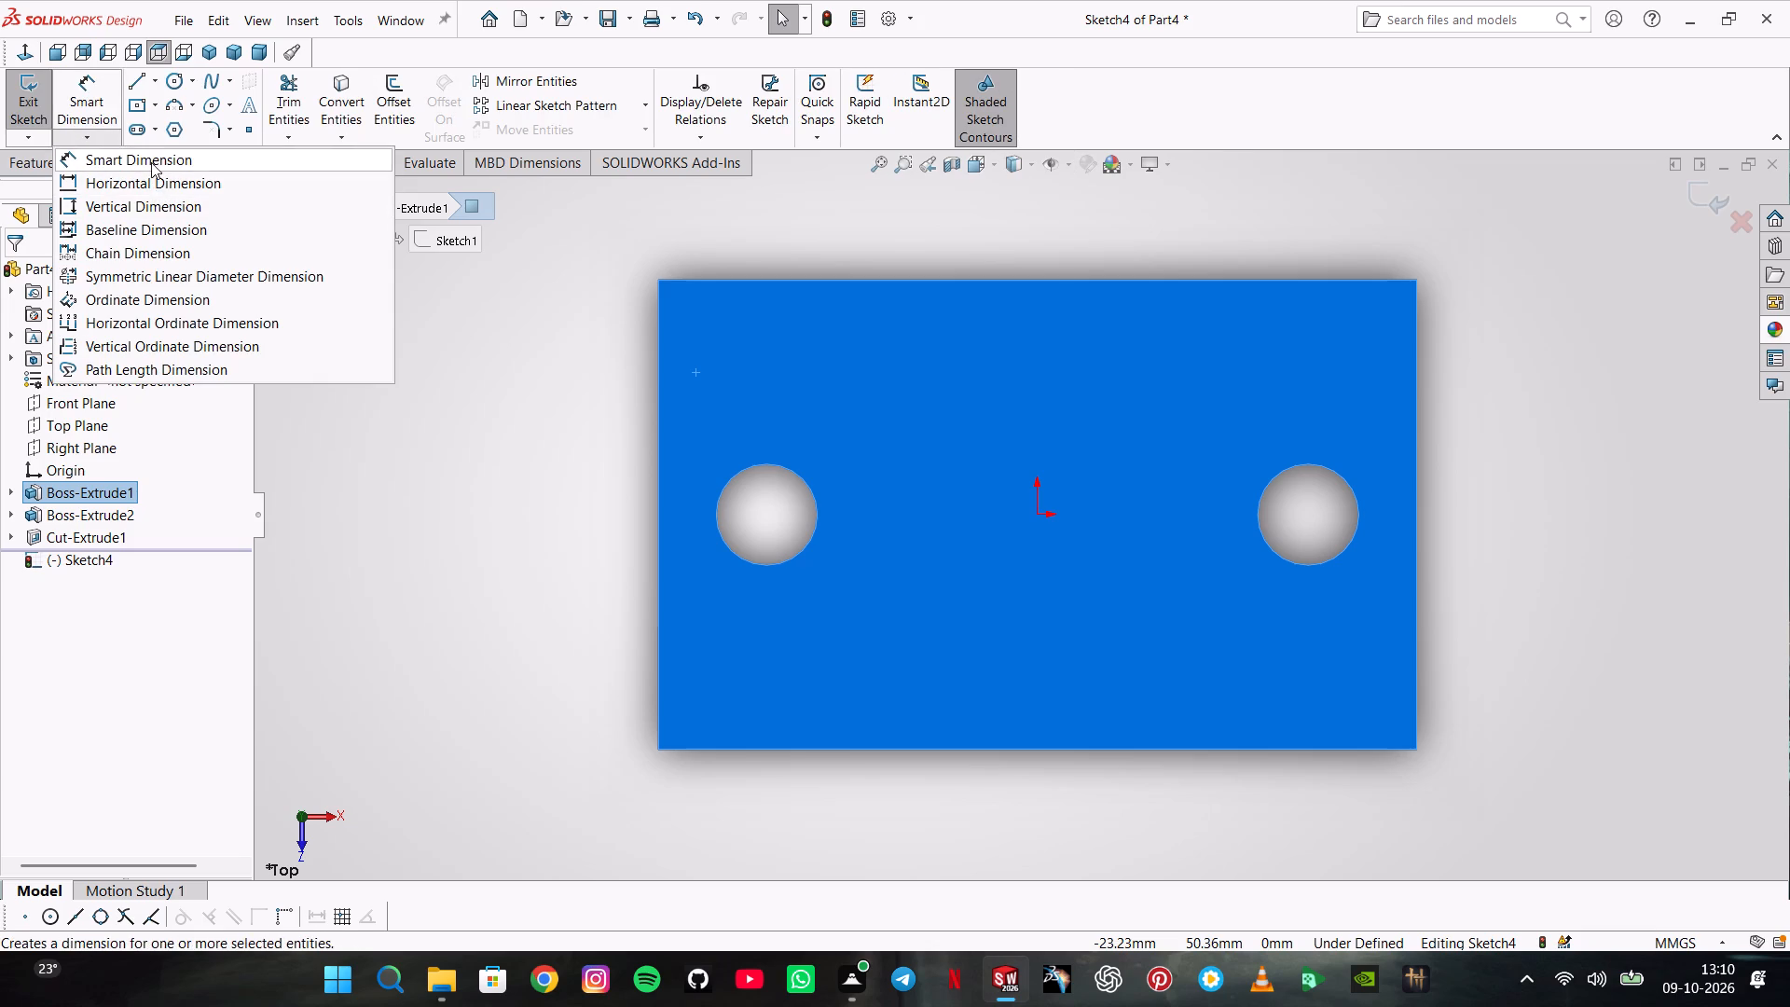
Sketch a slanted centerline about 39.6 mm long from the origin, ending on the face just below the right-hand hole.
left_click(156, 72)
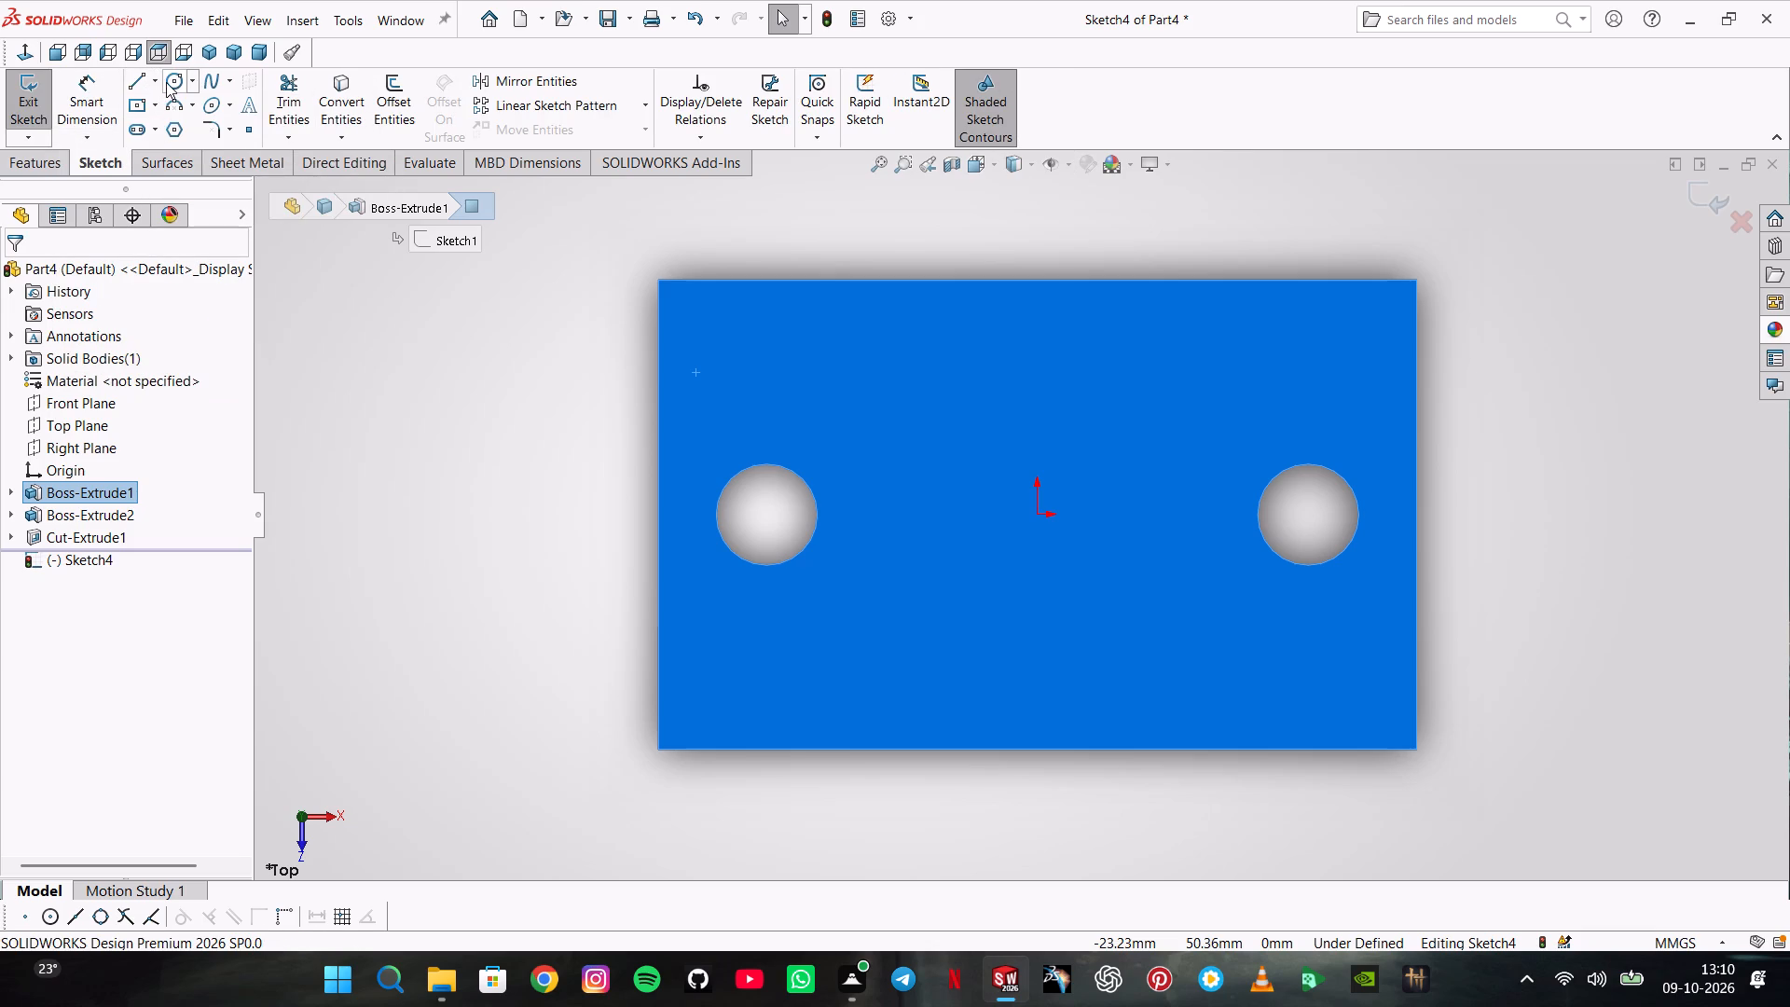
left_click(159, 78)
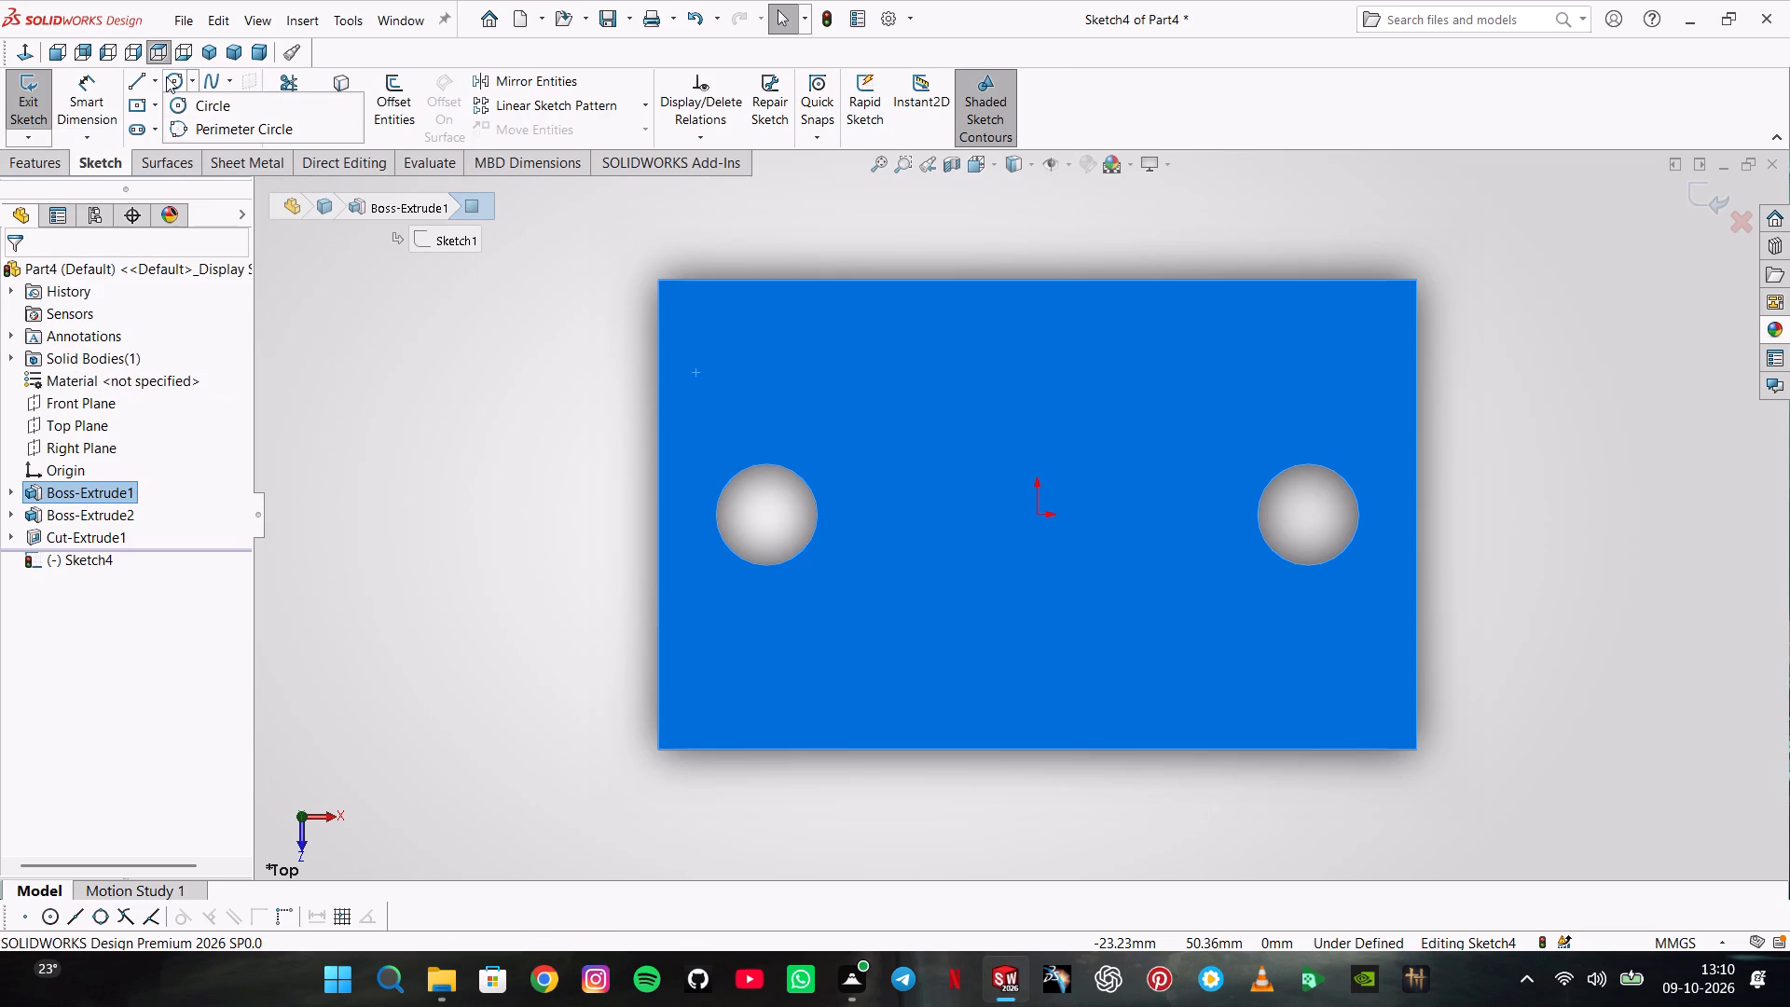
left_click(170, 120)
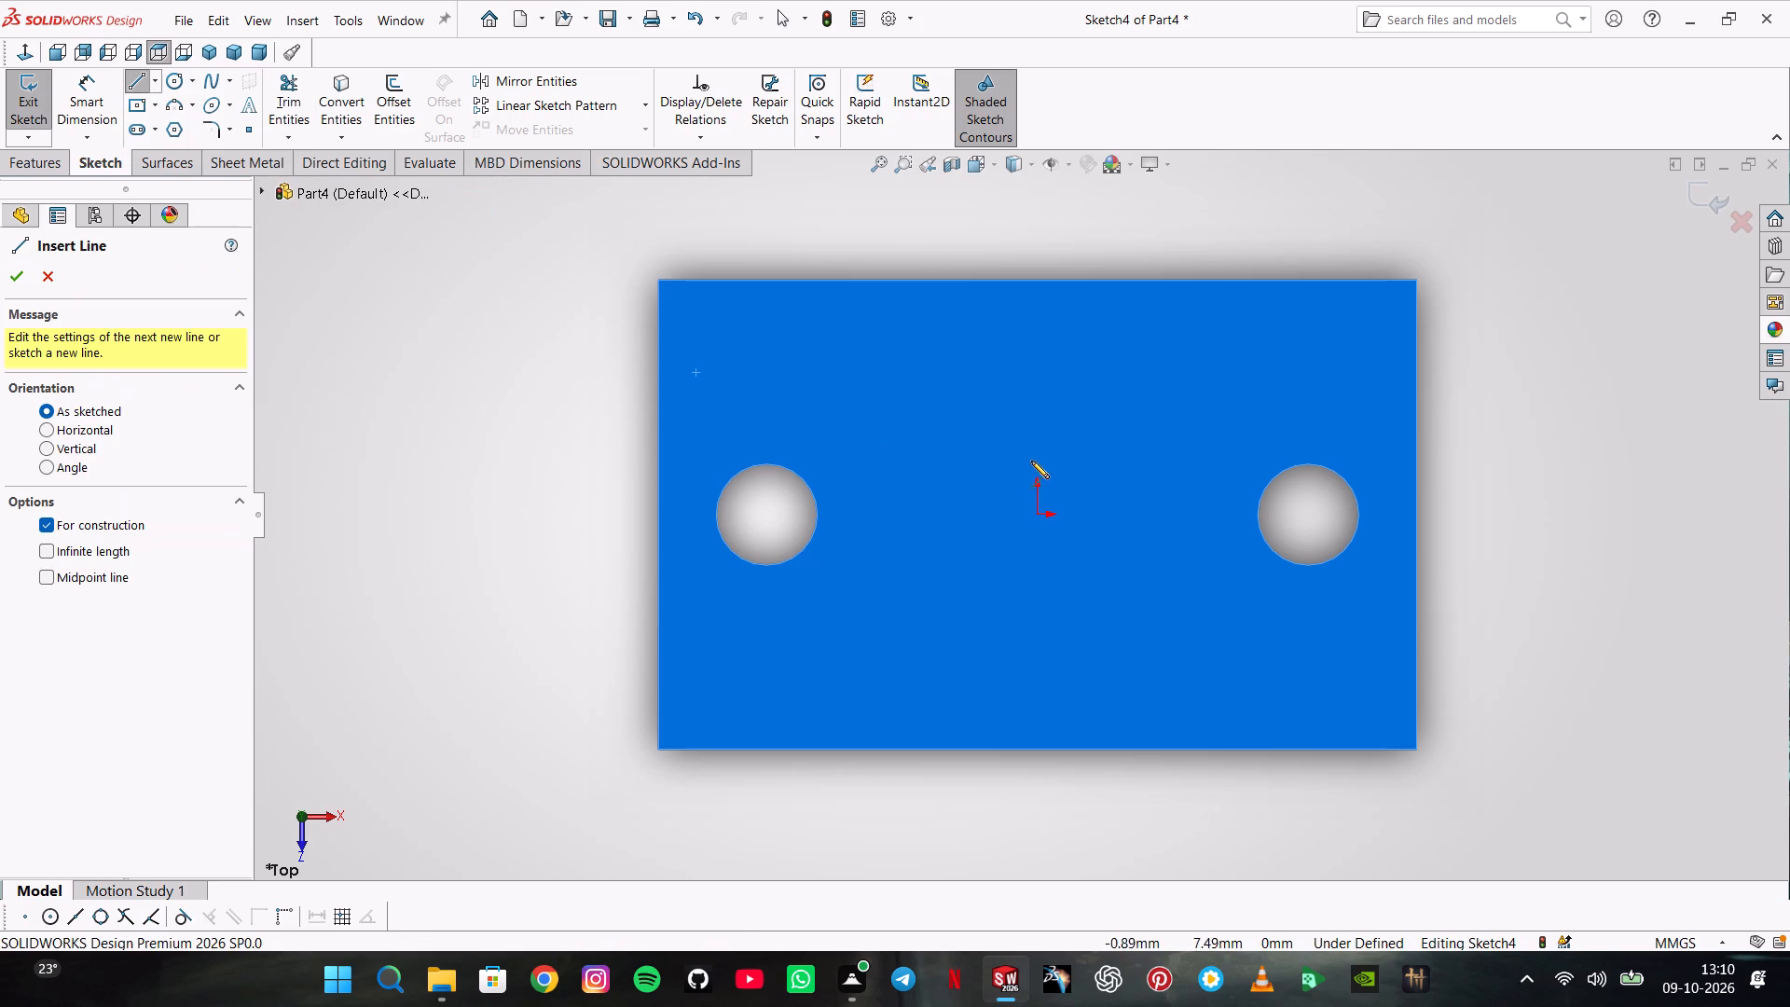
left_click(1040, 515)
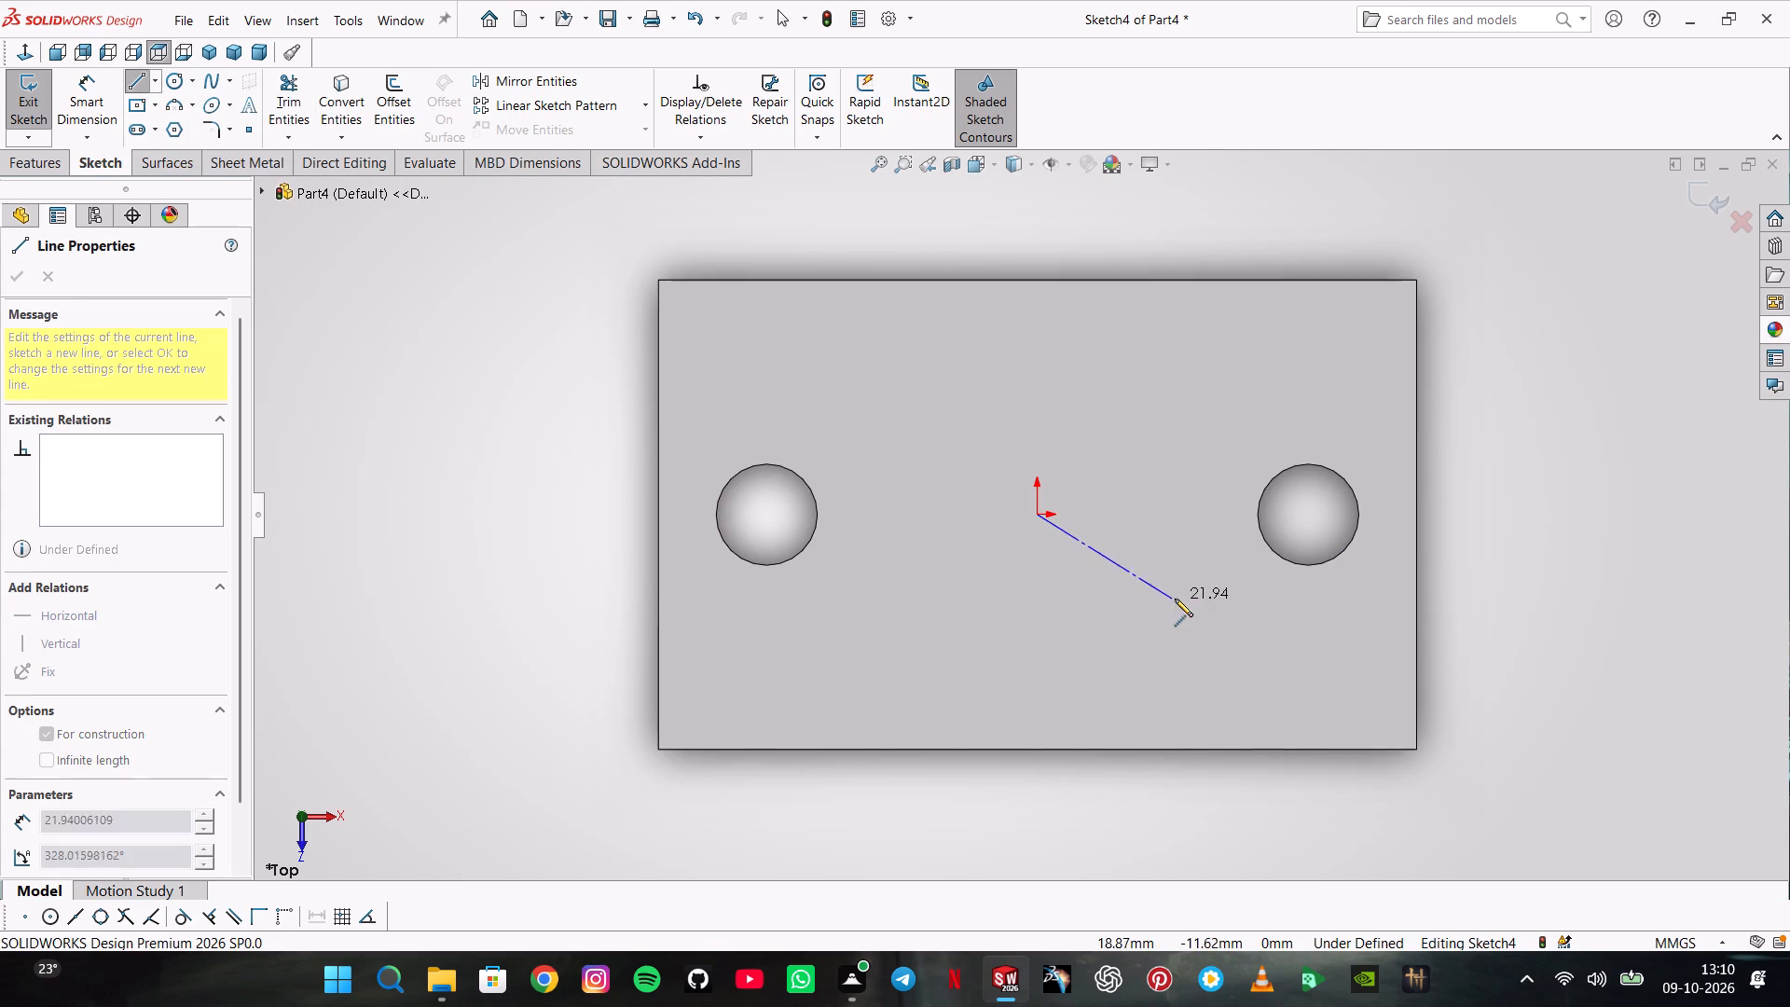
left_click(1291, 647)
double_click(1317, 625)
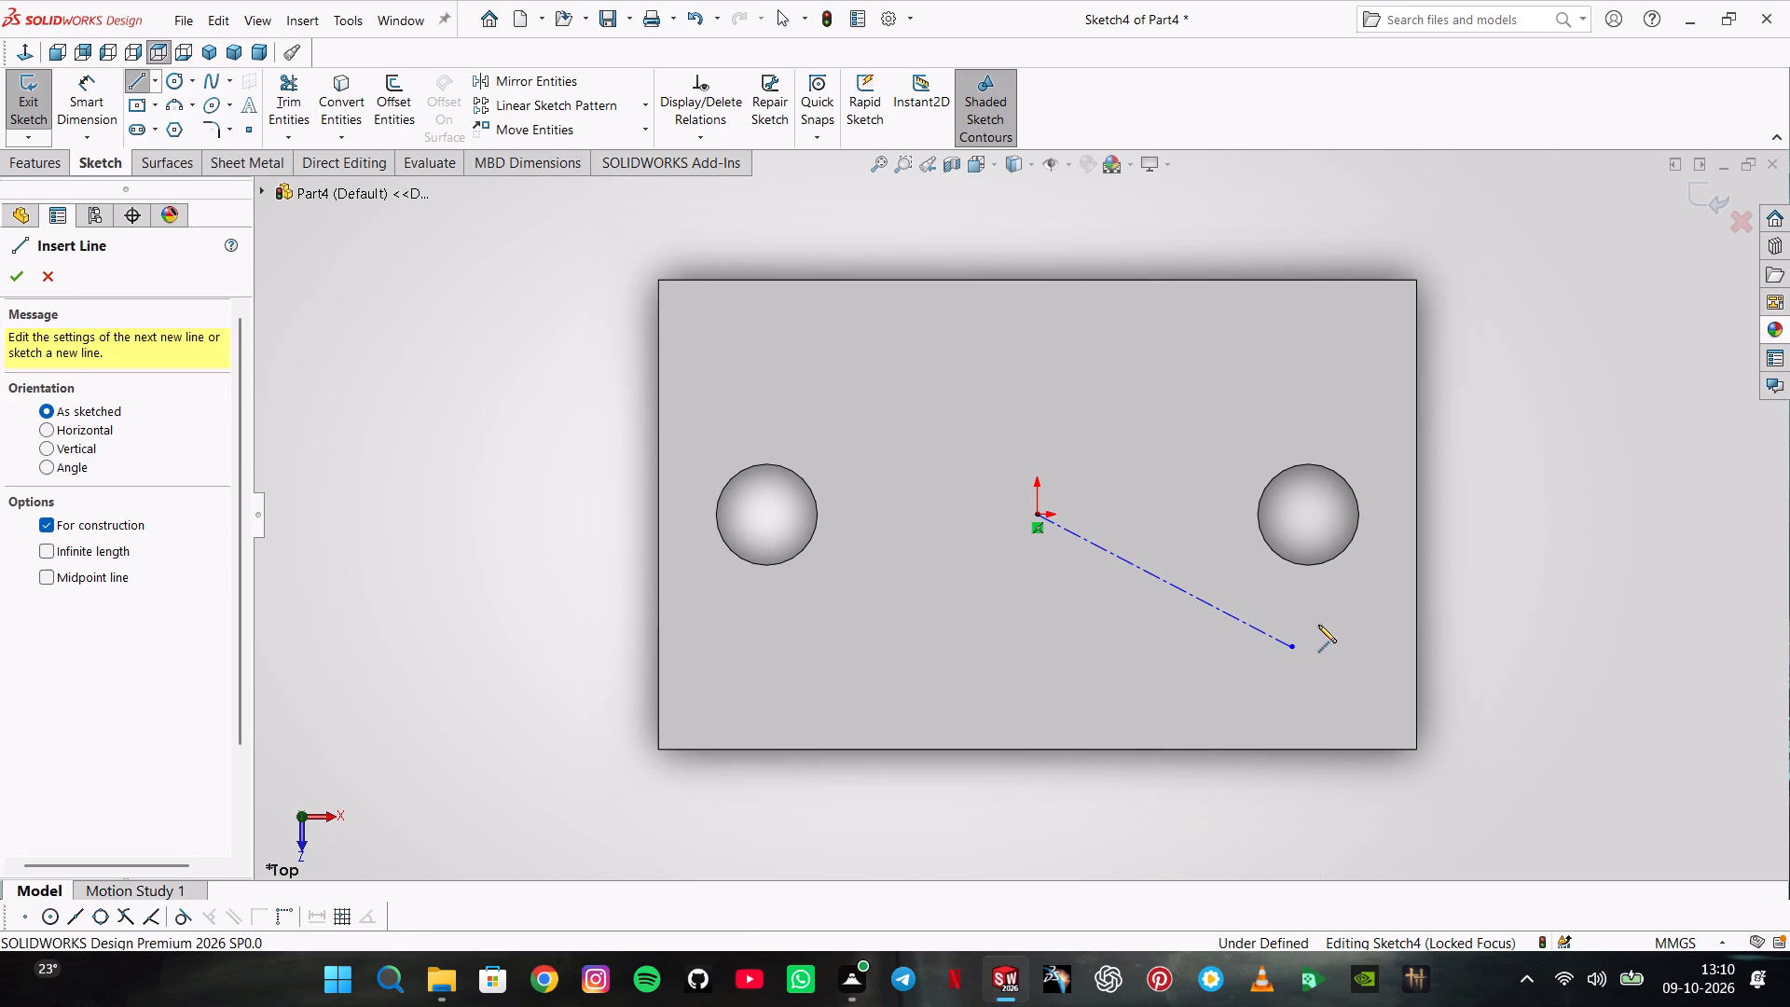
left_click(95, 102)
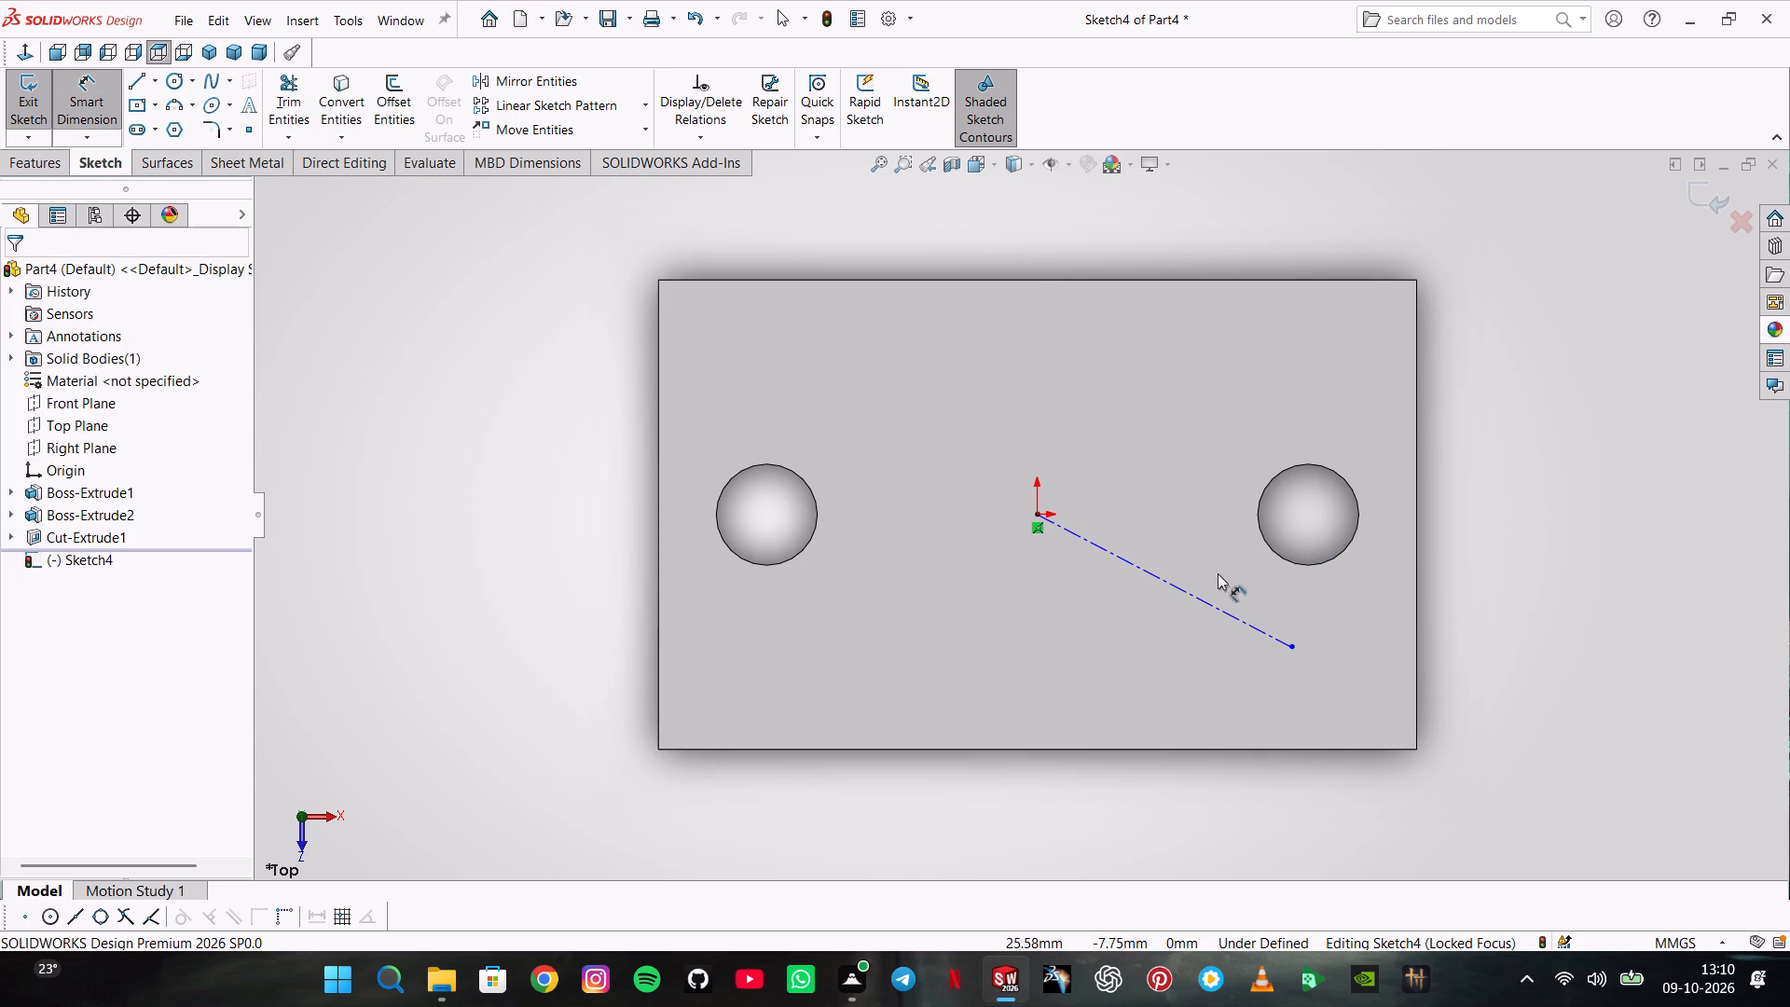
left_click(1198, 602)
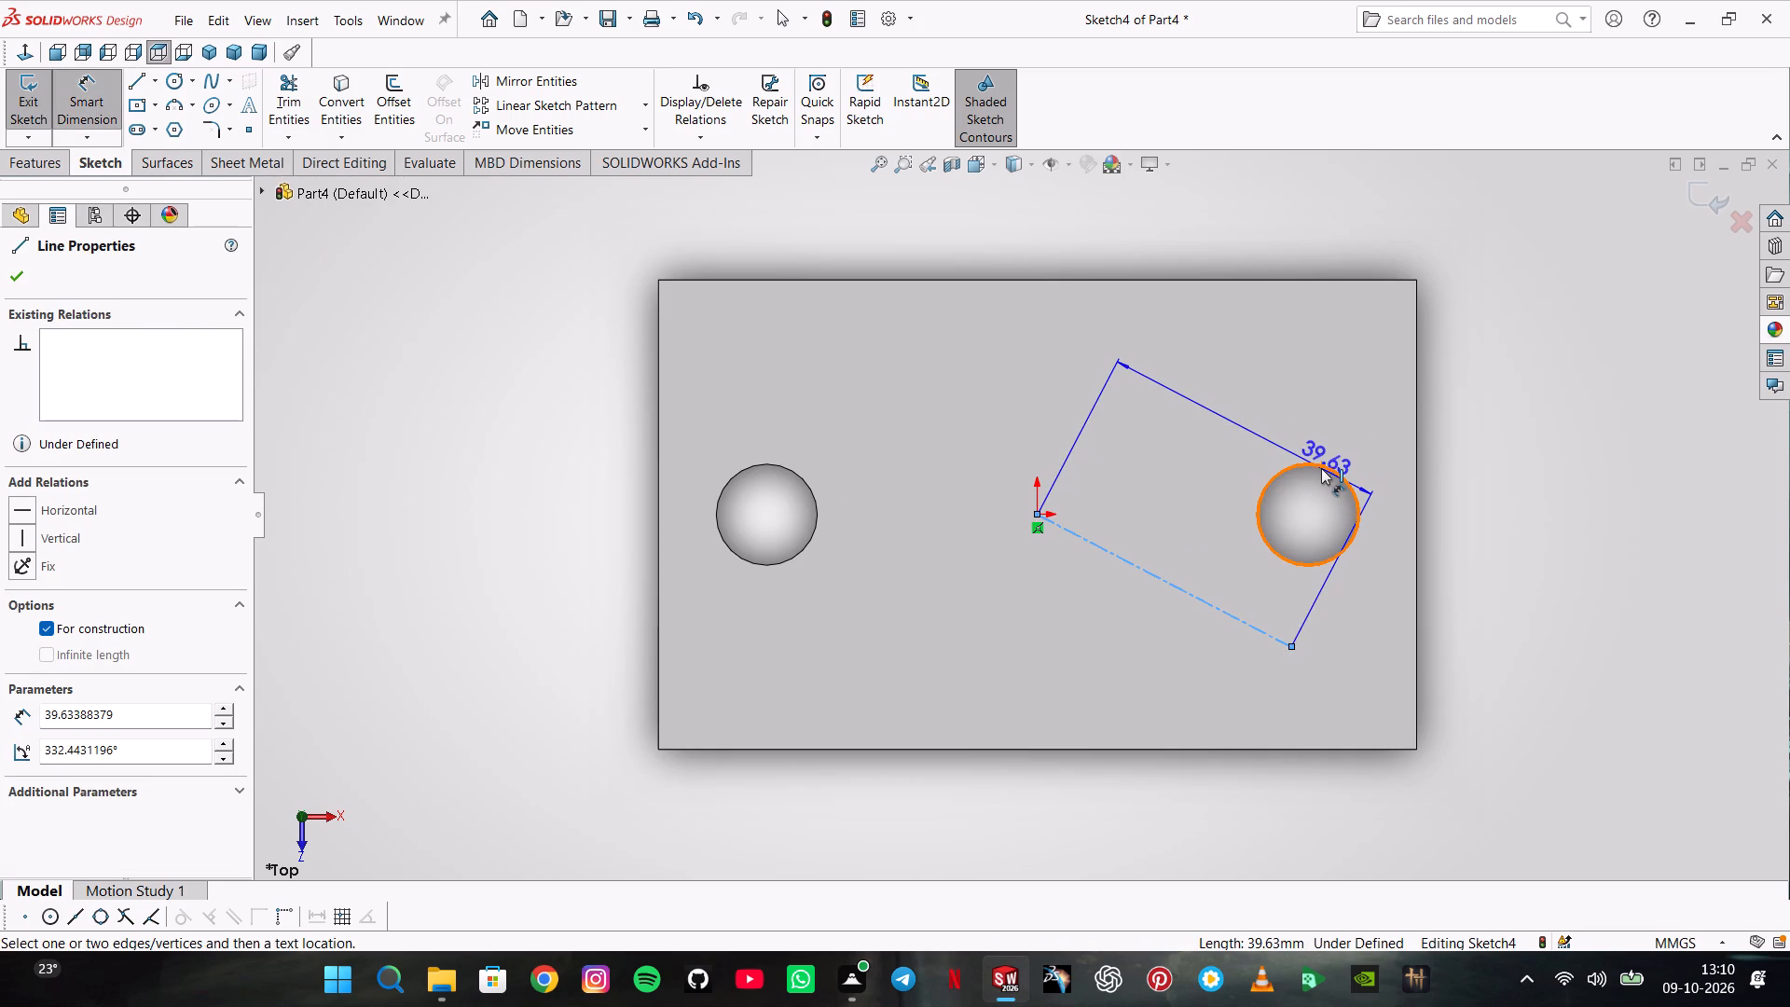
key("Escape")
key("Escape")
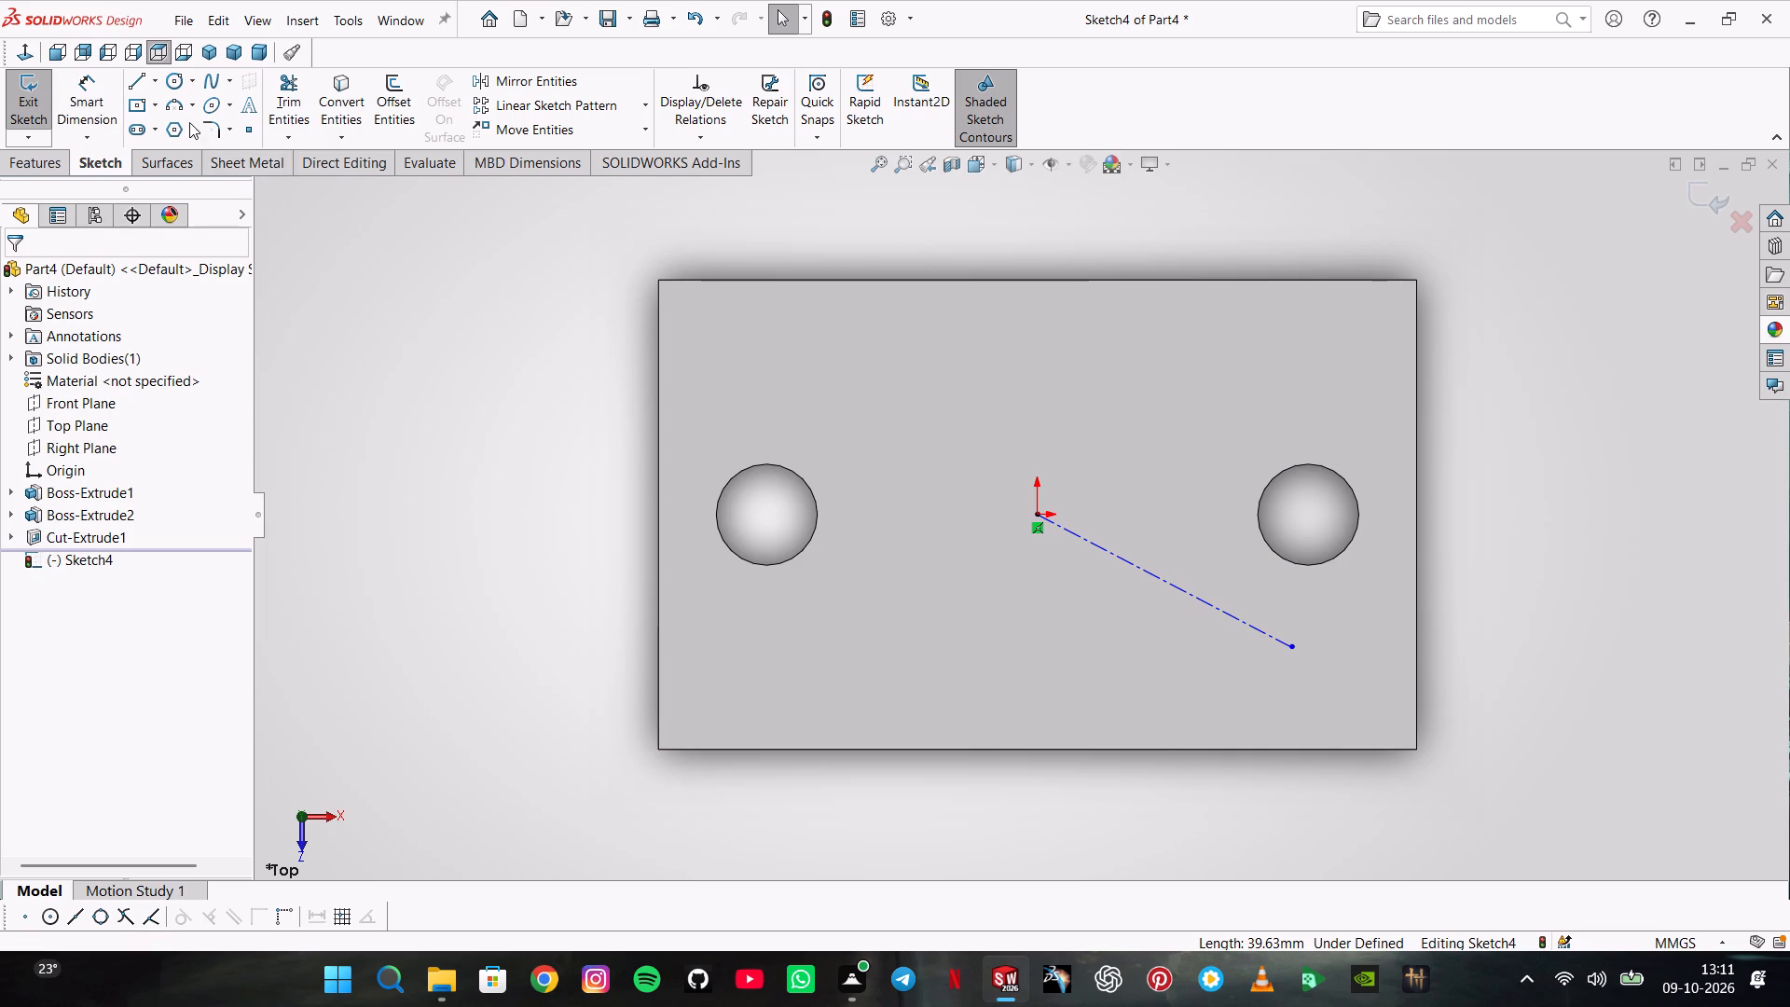
Sketch a horizontal centerline about 38.2 mm long from the origin into the right-hand hole.
left_click(161, 86)
left_click(181, 126)
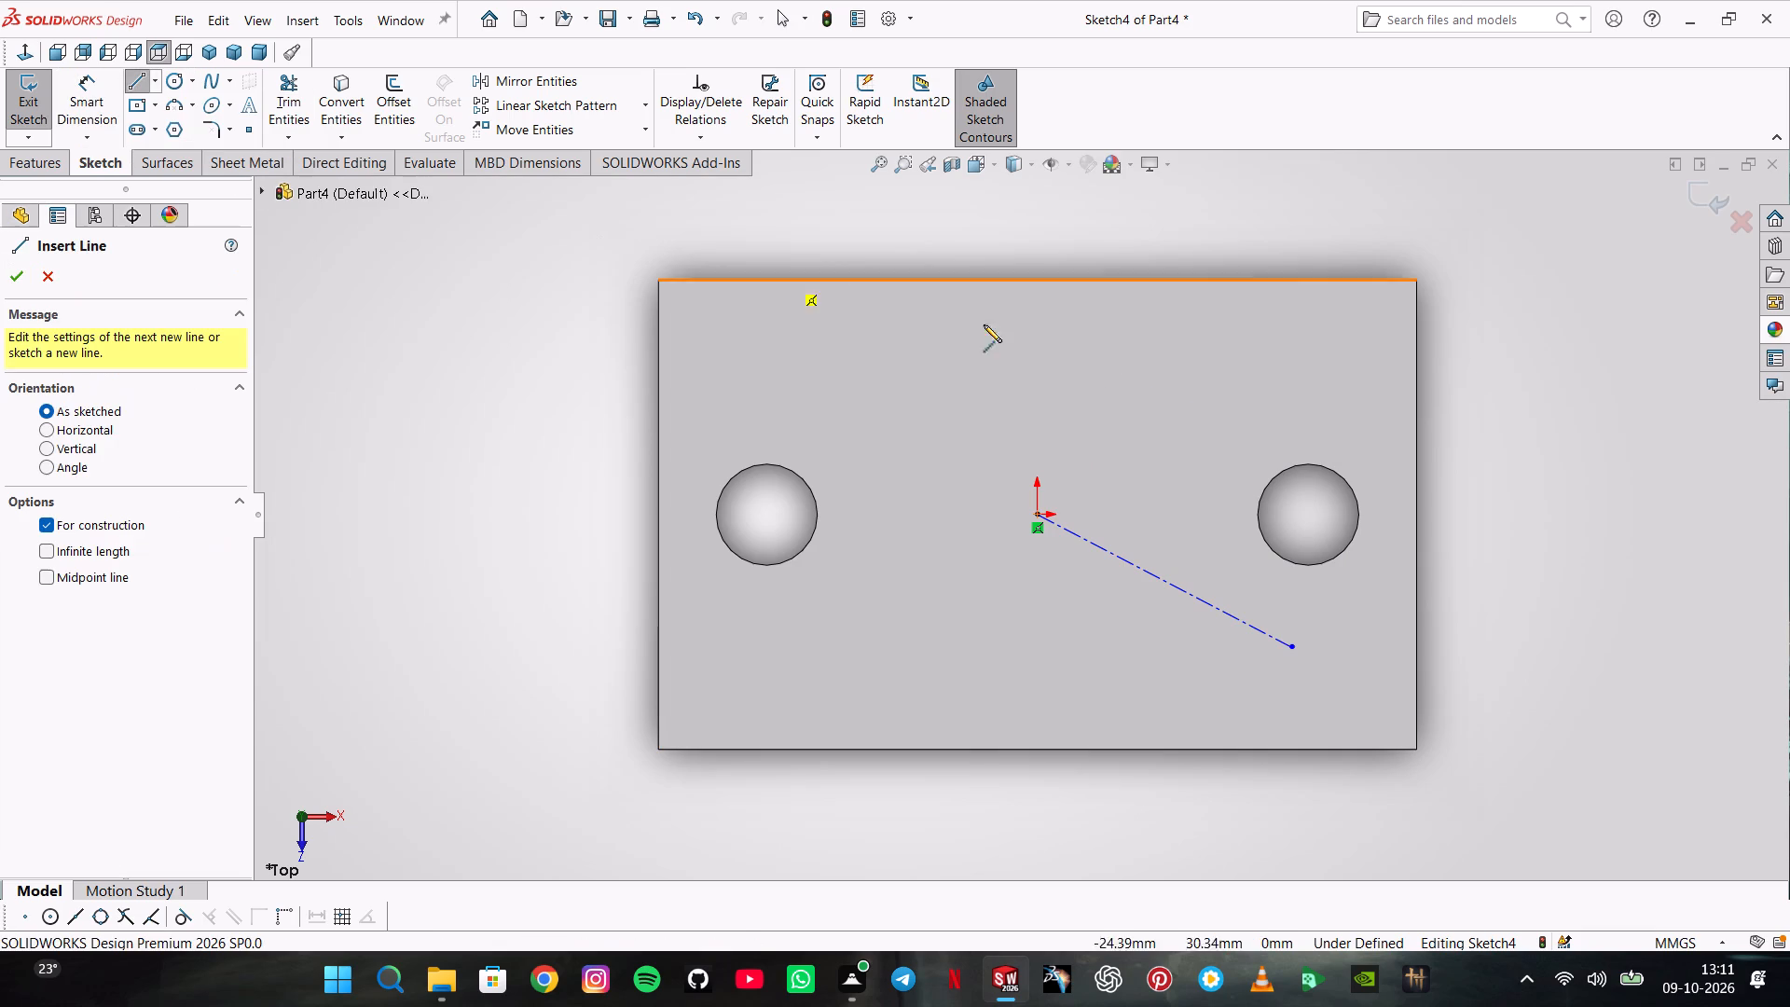
left_click(1033, 519)
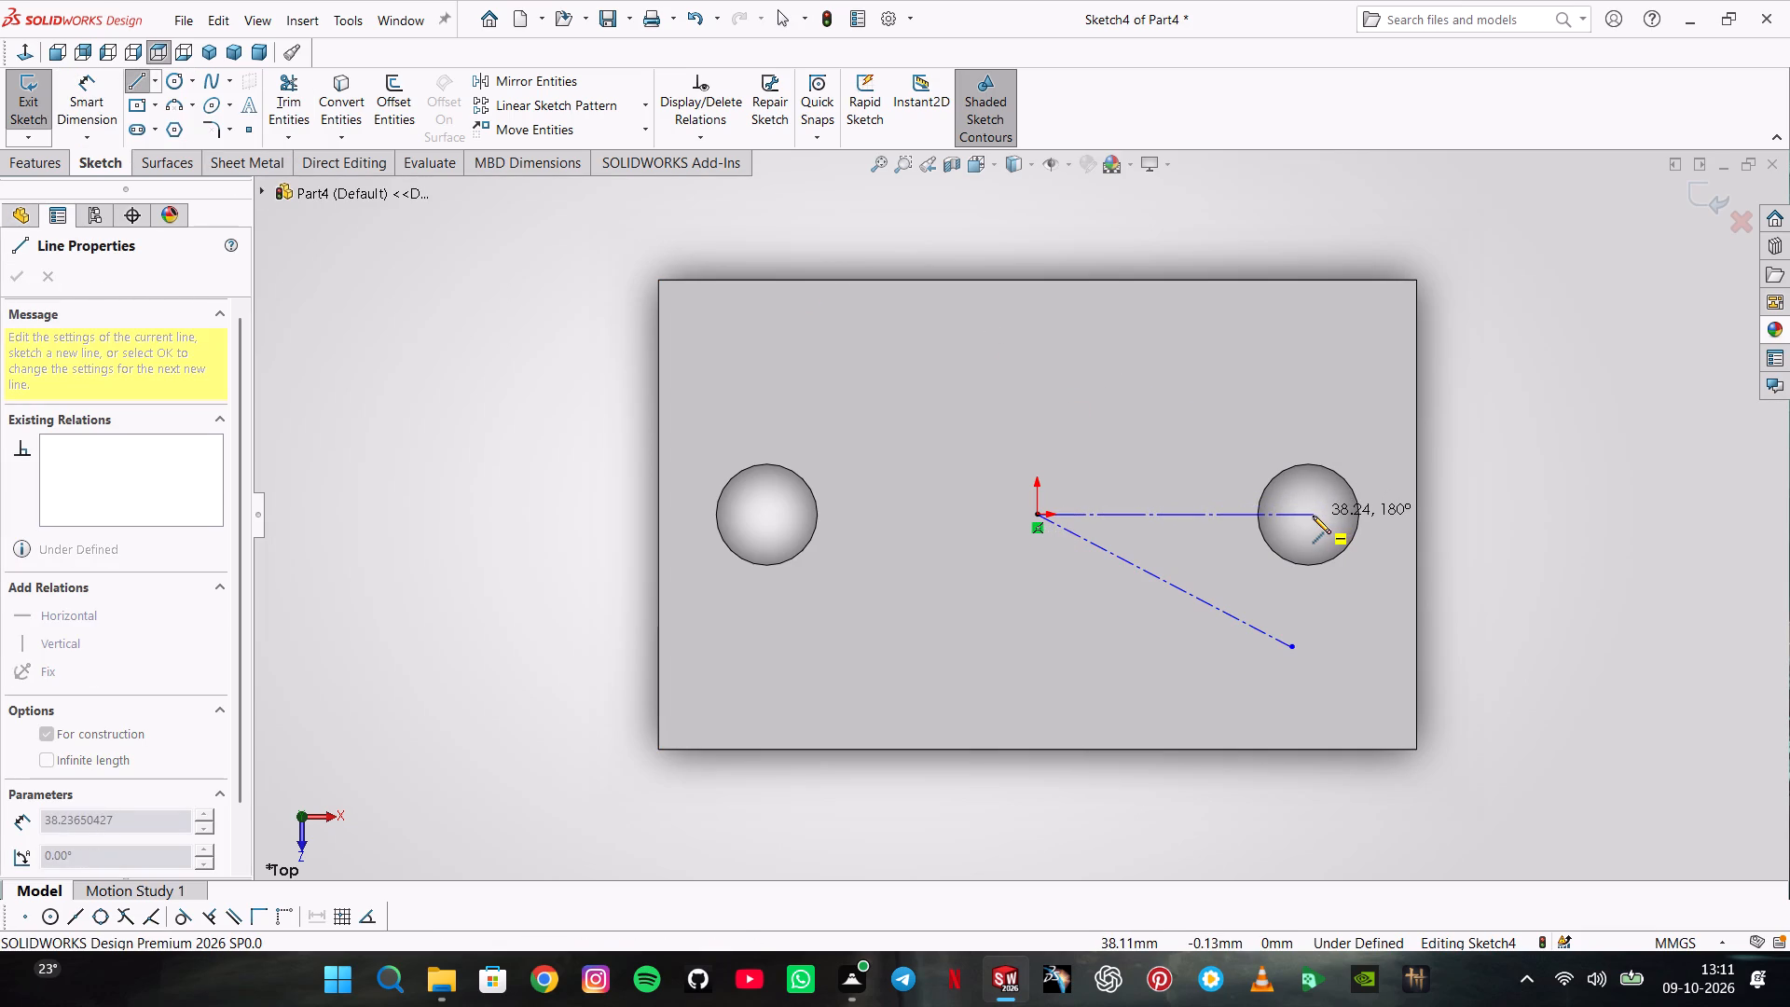
left_click(1313, 516)
double_click(1387, 409)
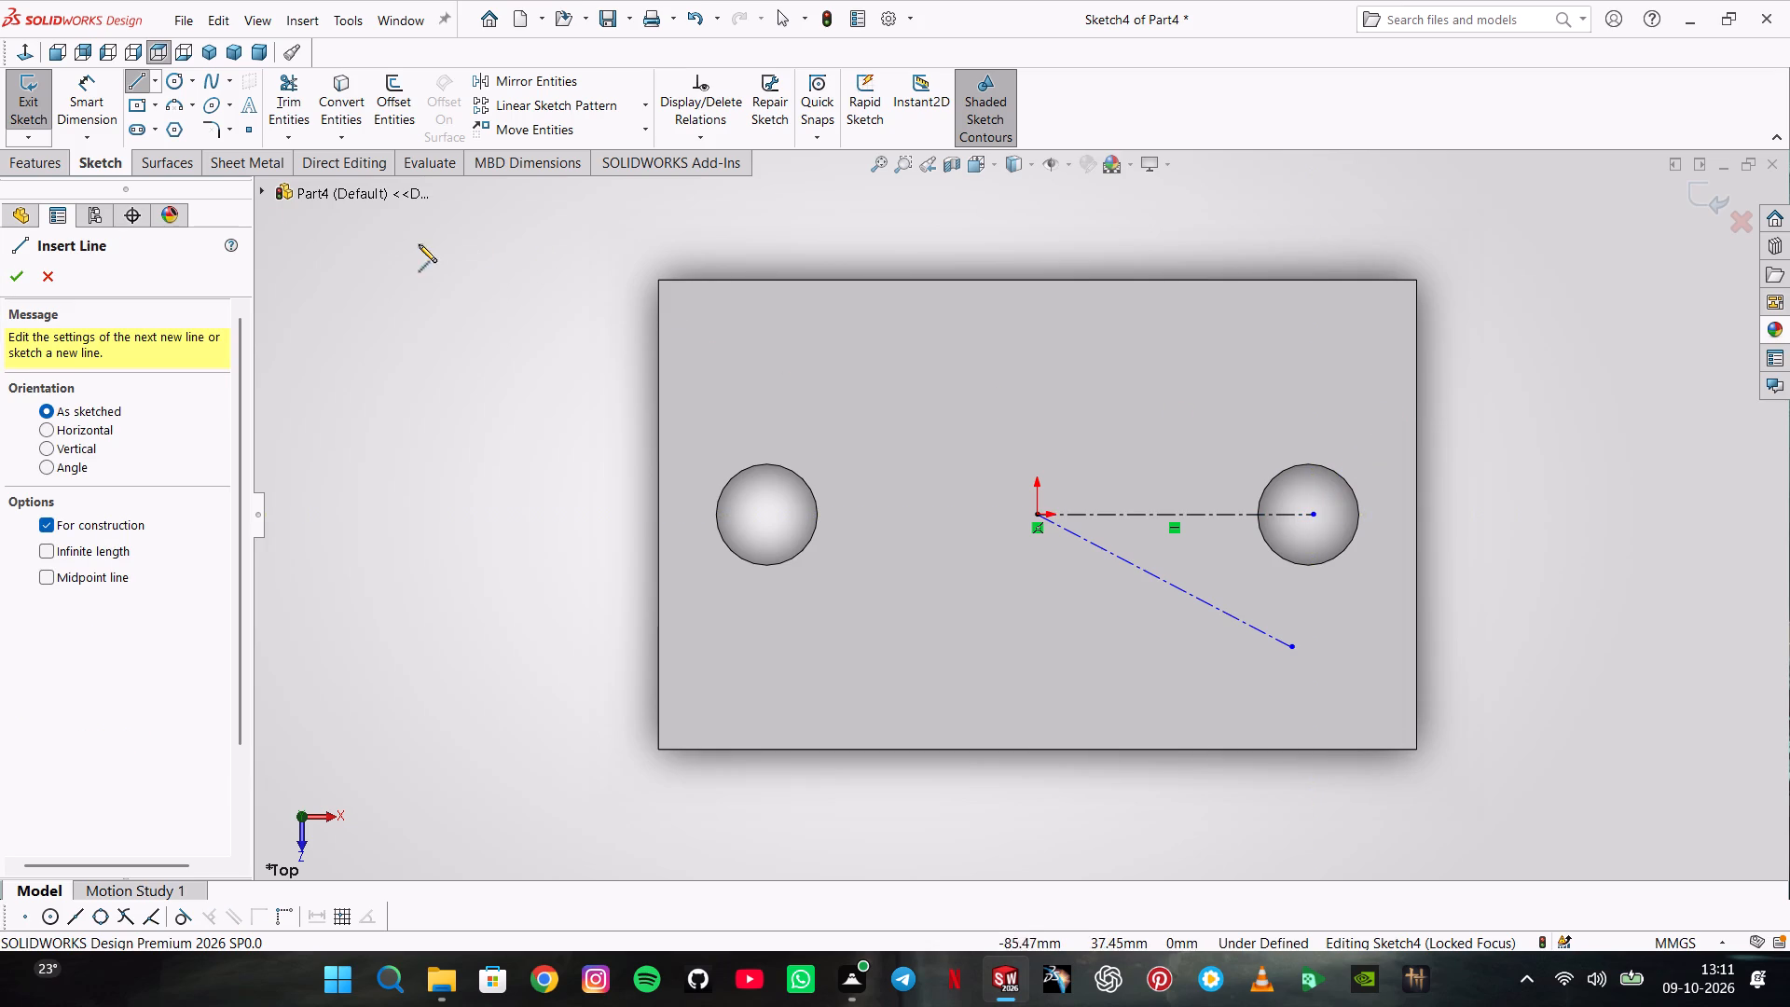
Dimension the angle between the horizontal and slanted centerlines as 35° and exit the sketch.
left_click(68, 97)
left_click(1287, 513)
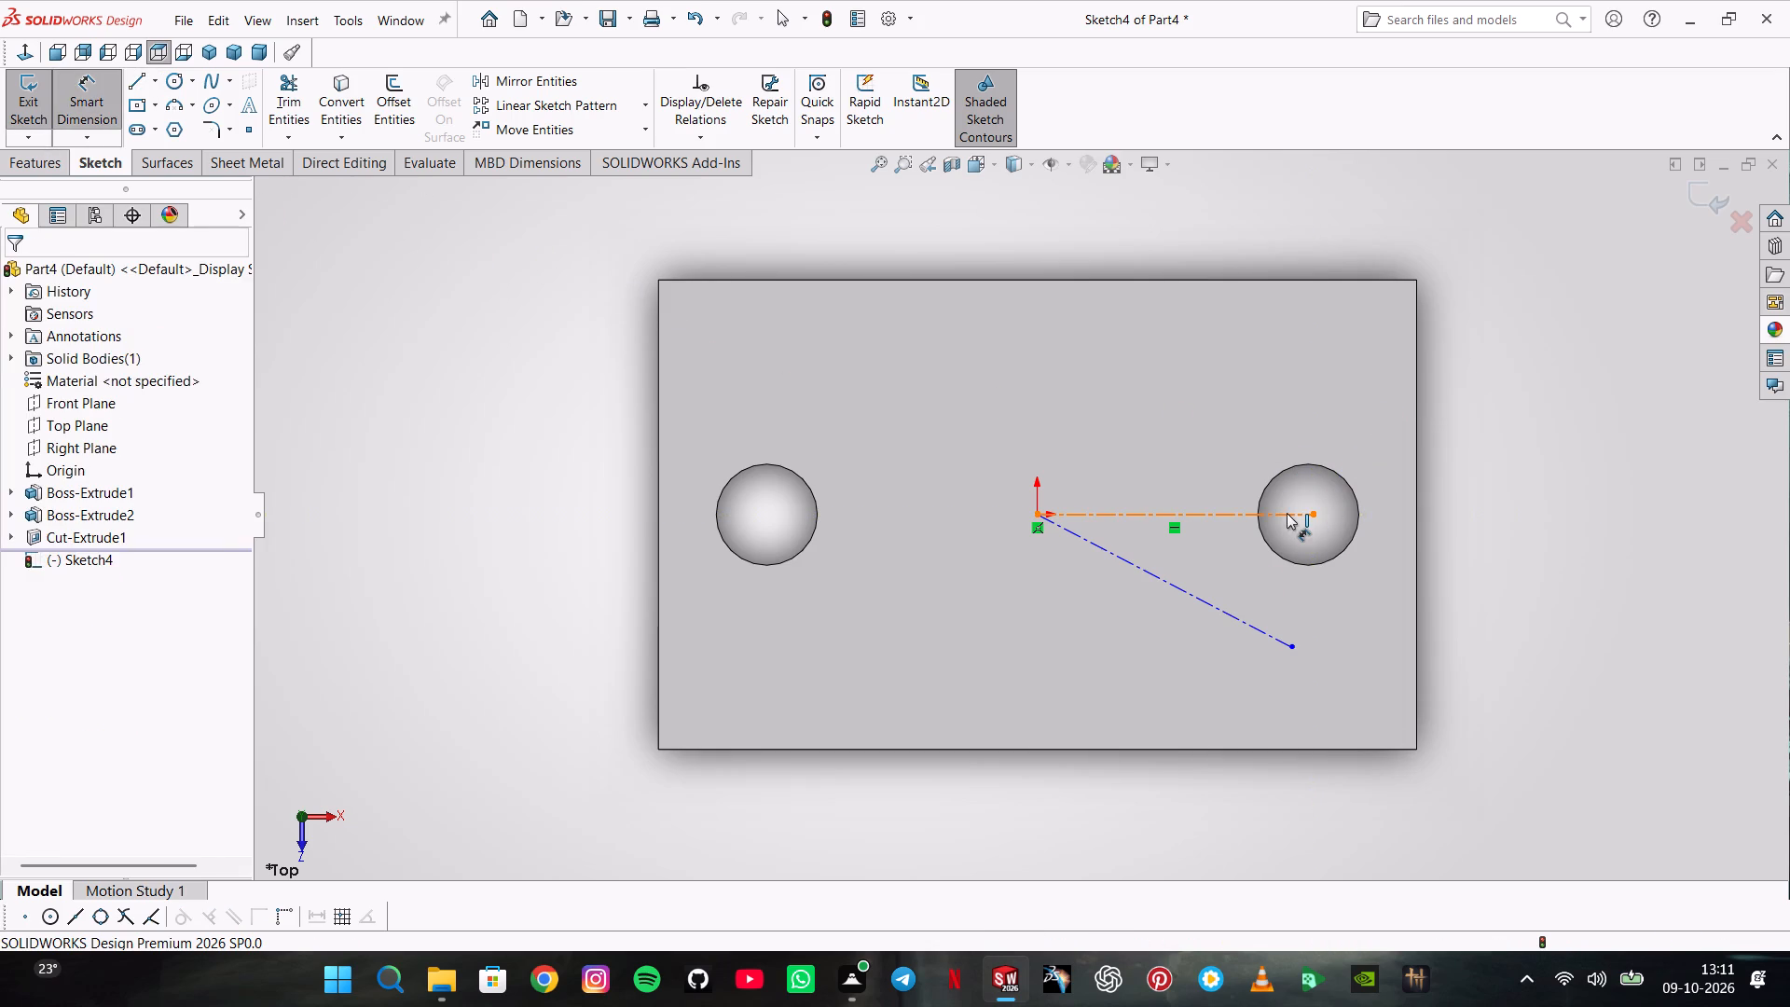
left_click(1232, 616)
left_click(1266, 586)
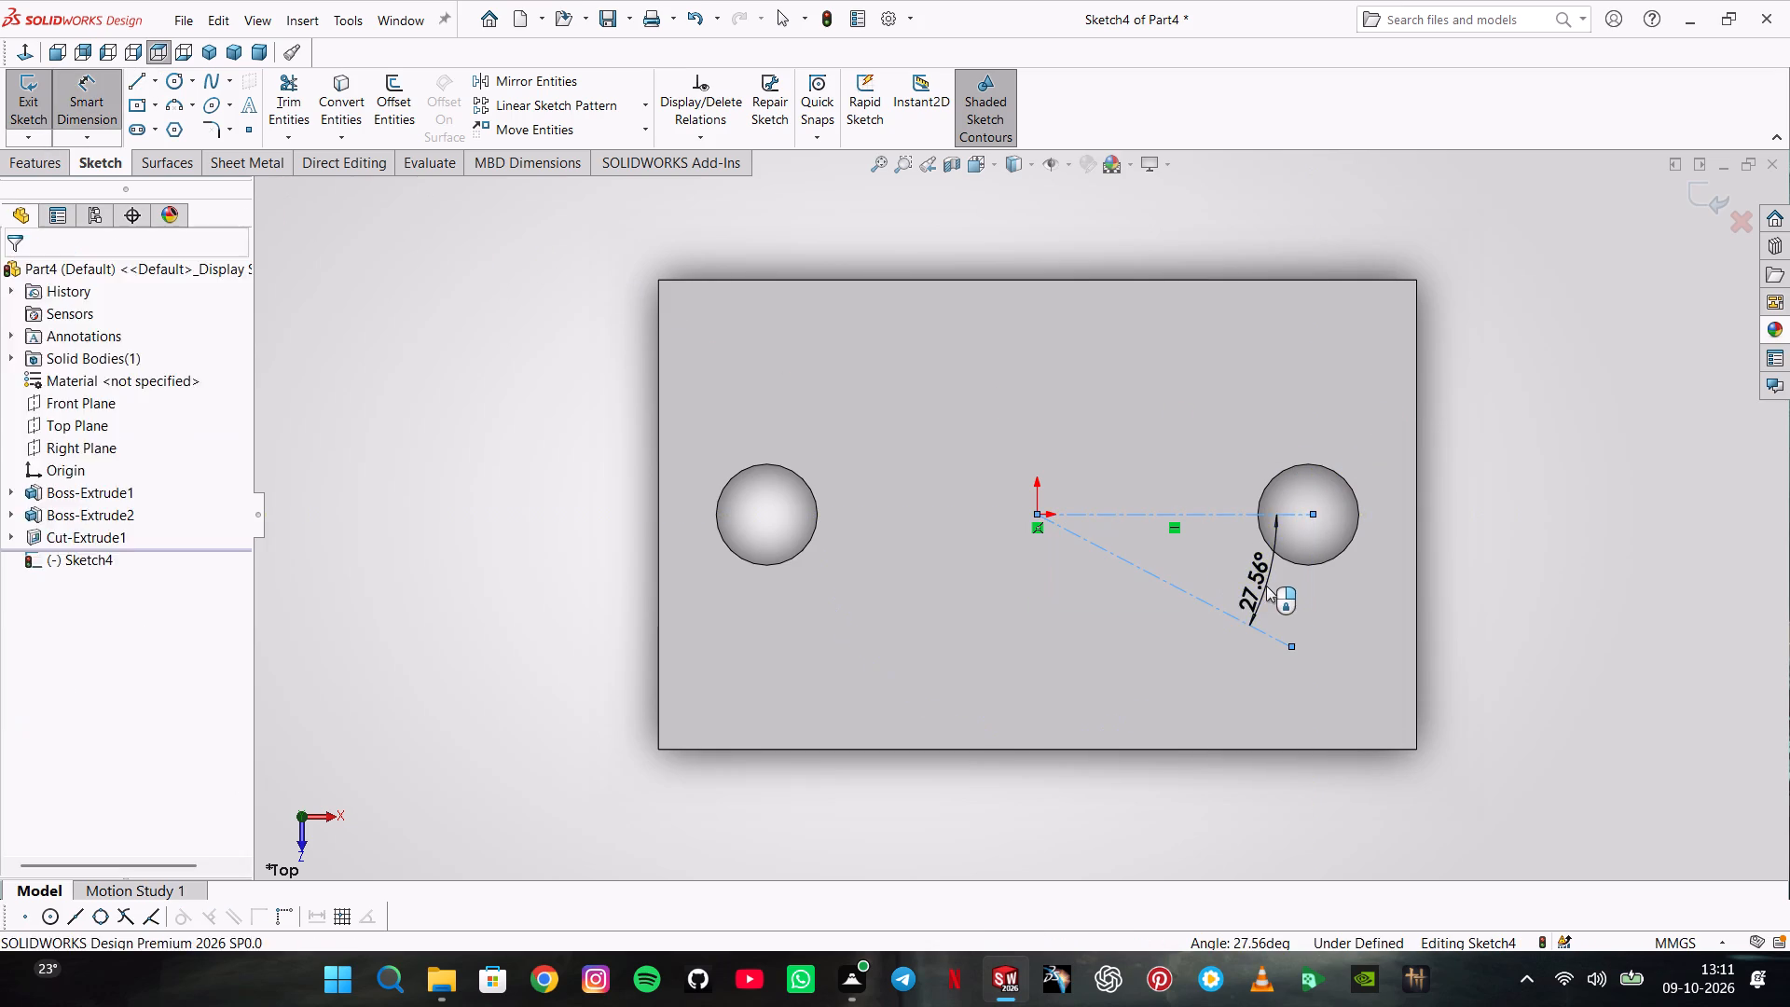
key("3")
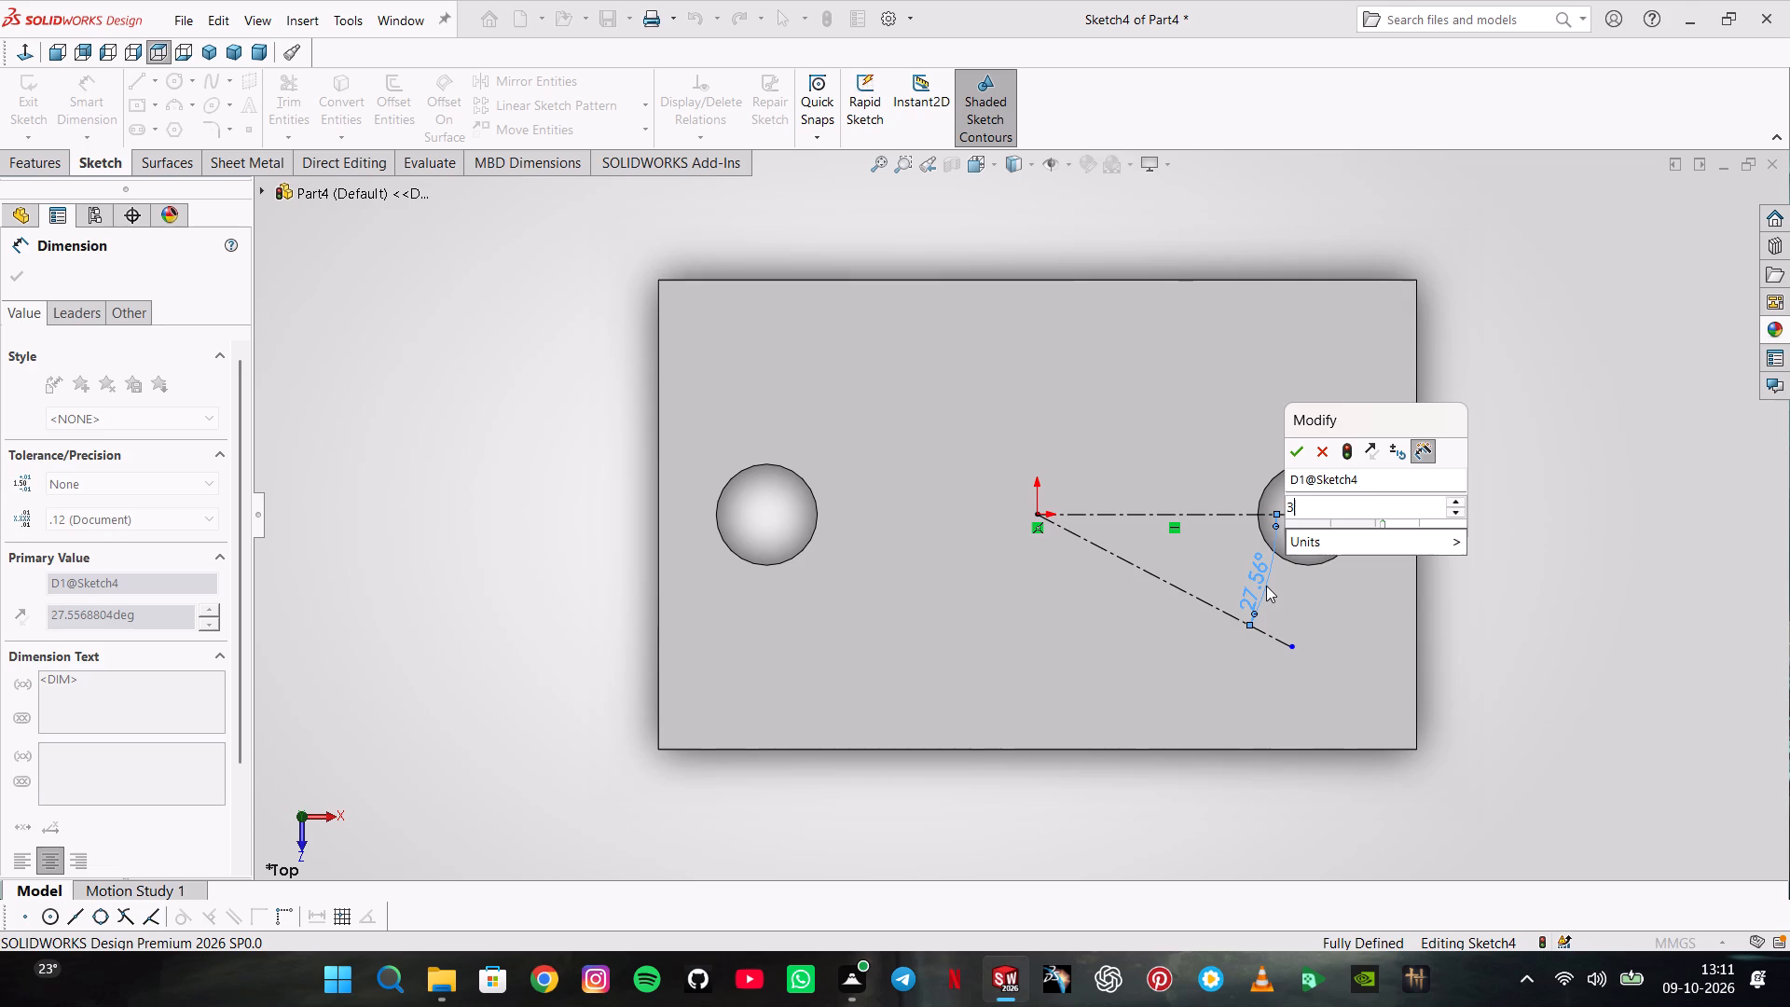
key("5")
key("Return")
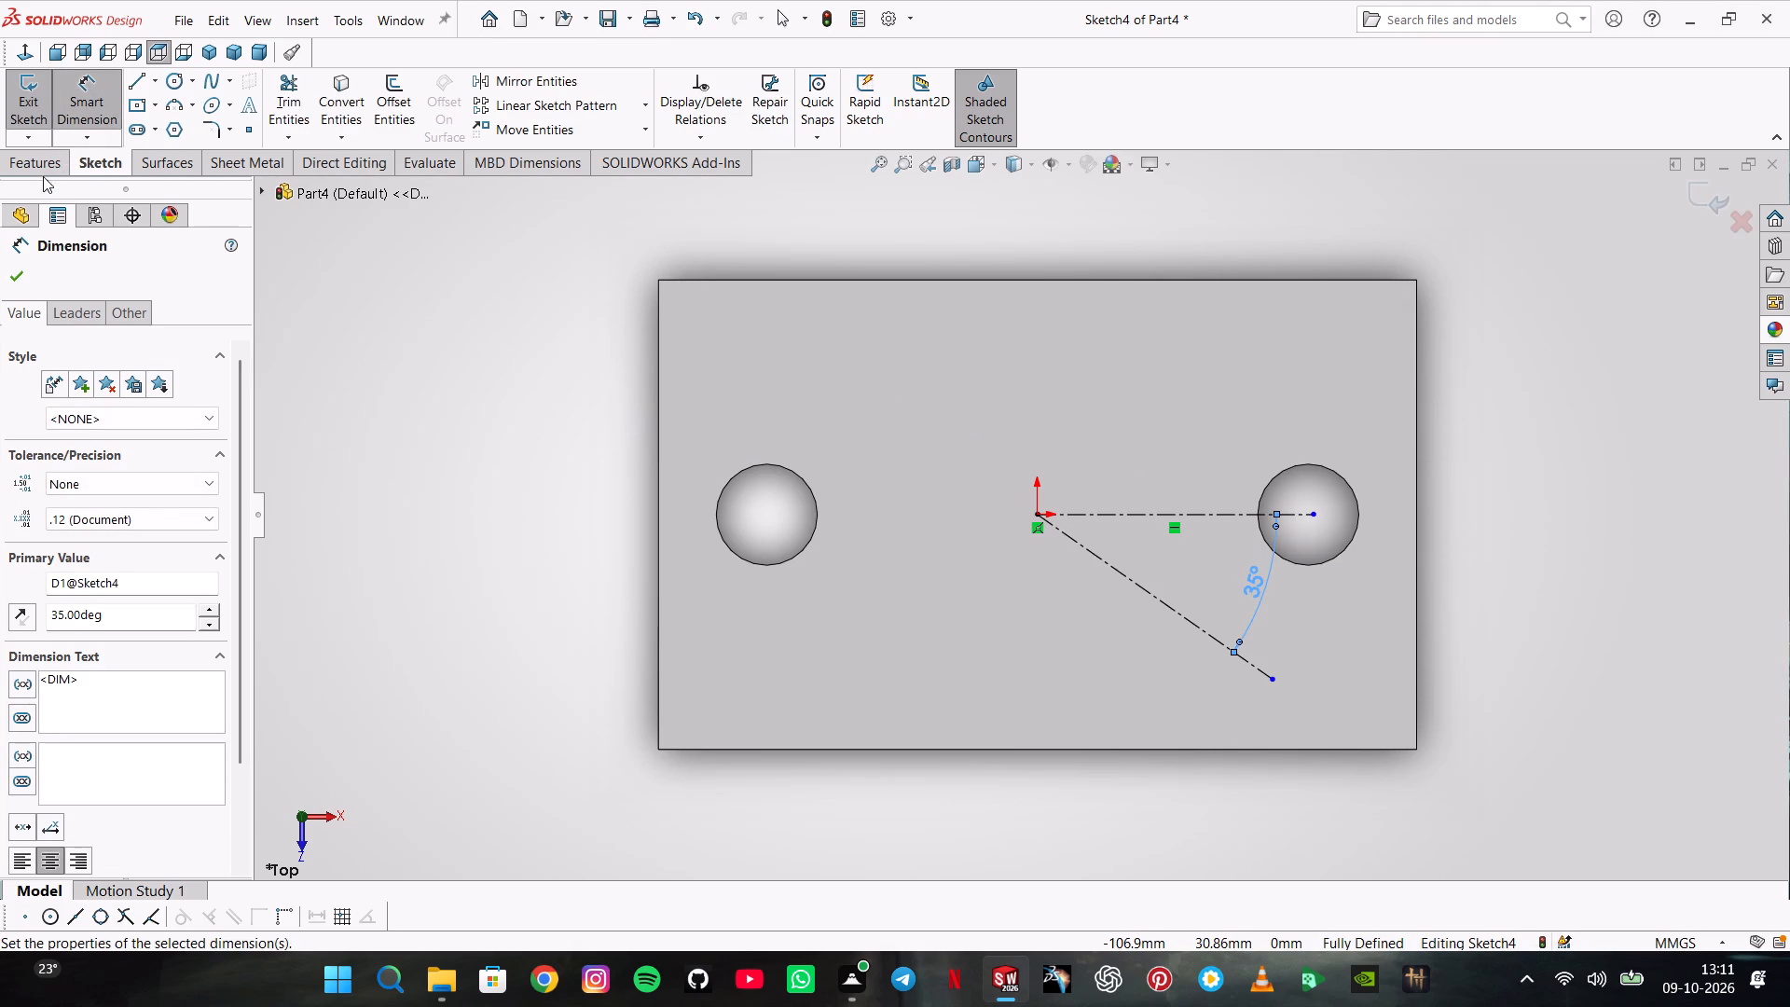
left_click(25, 92)
Begin a reference plane with the slanted centerline as its coincident first reference.
left_click(69, 176)
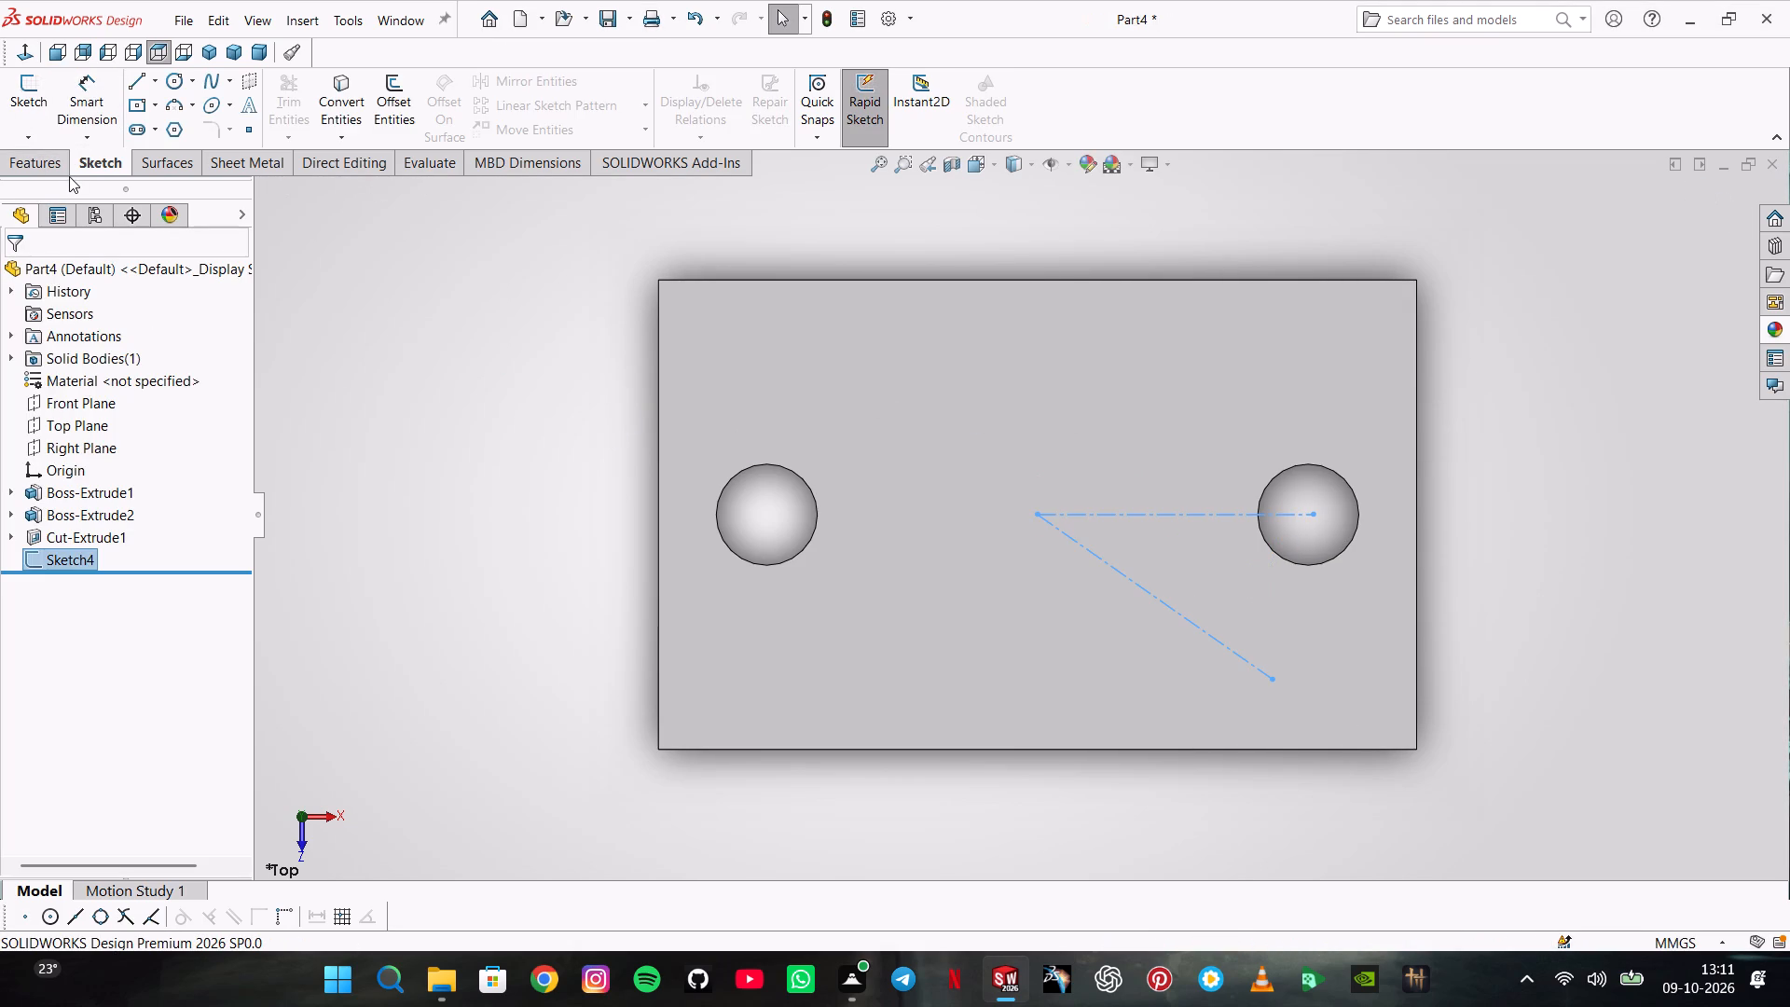
left_click(59, 161)
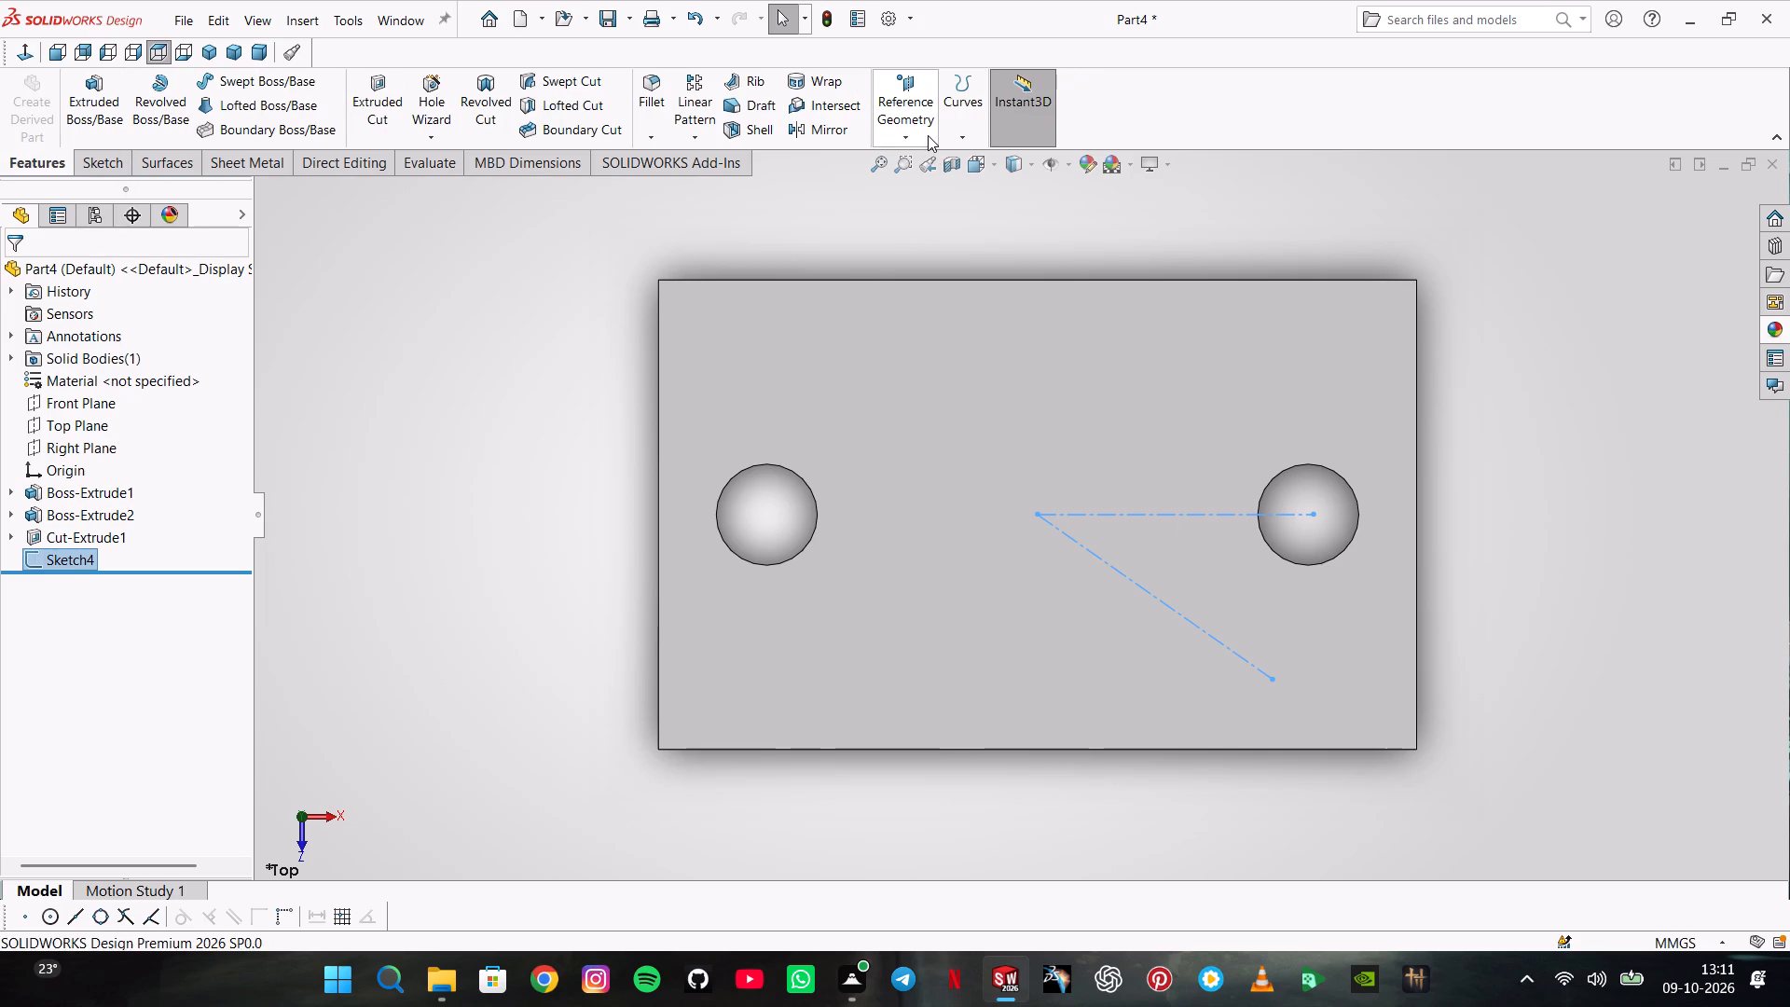
left_click(928, 135)
left_click(917, 168)
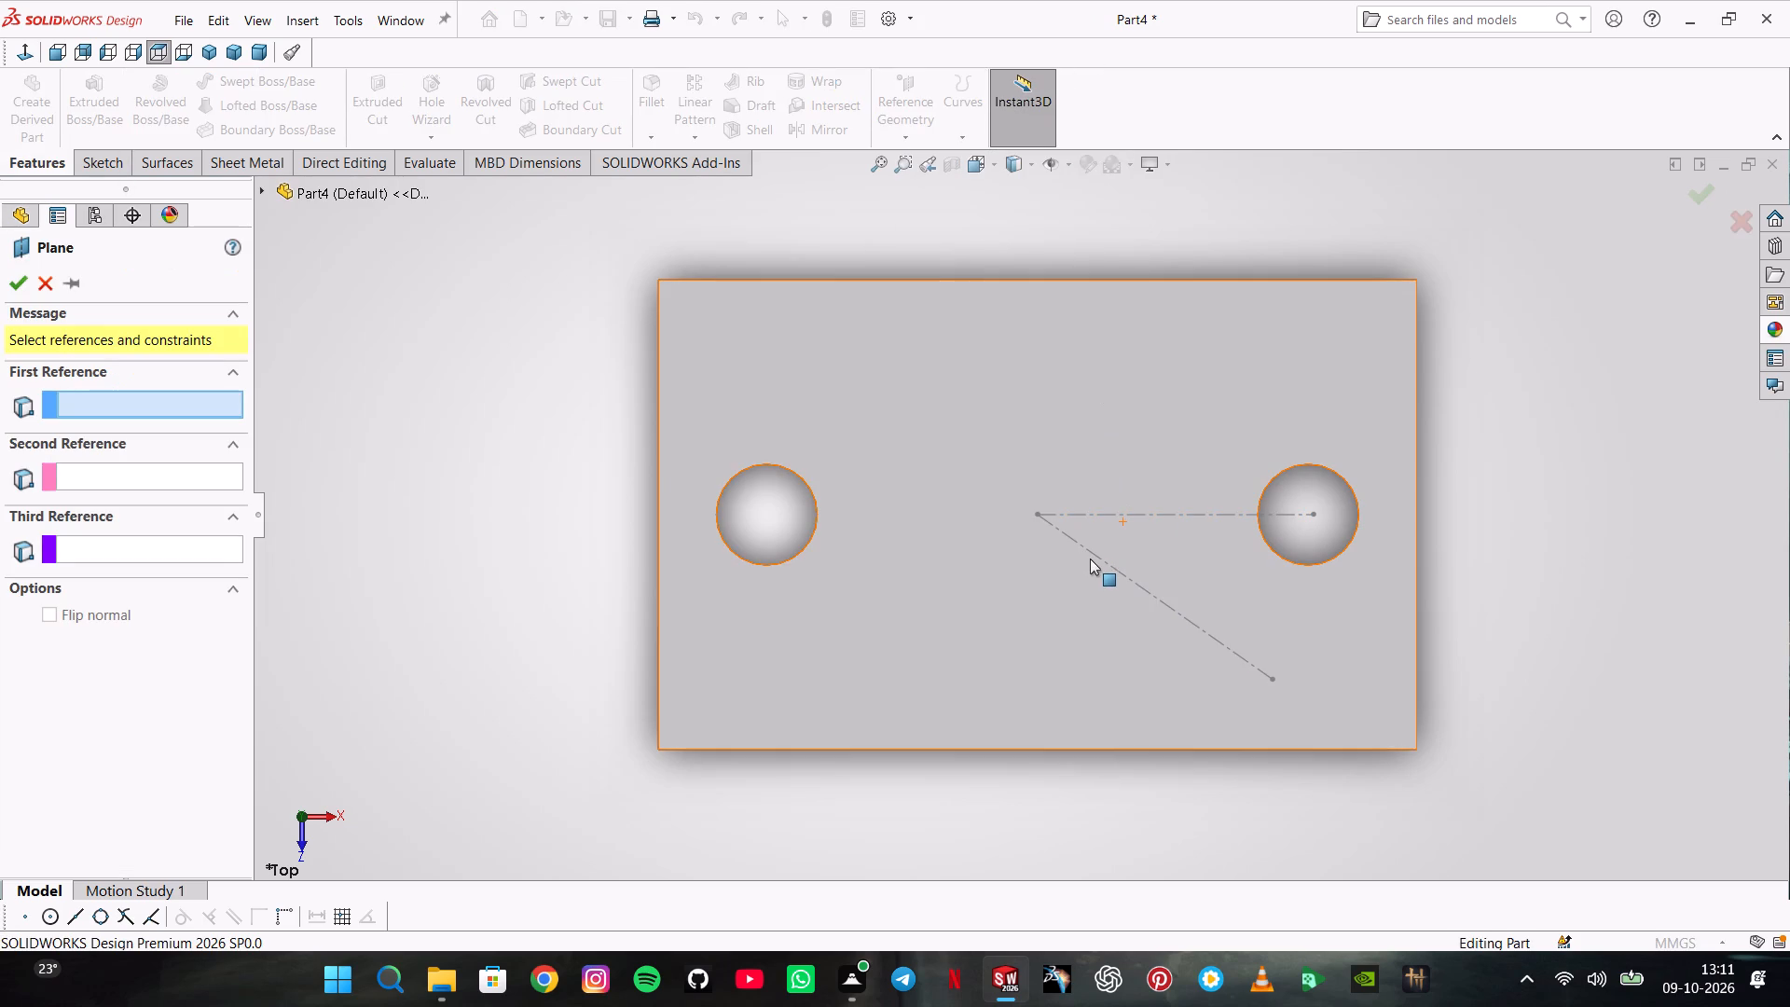
left_click(1095, 556)
middle_click_drag(707, 604, 712, 601)
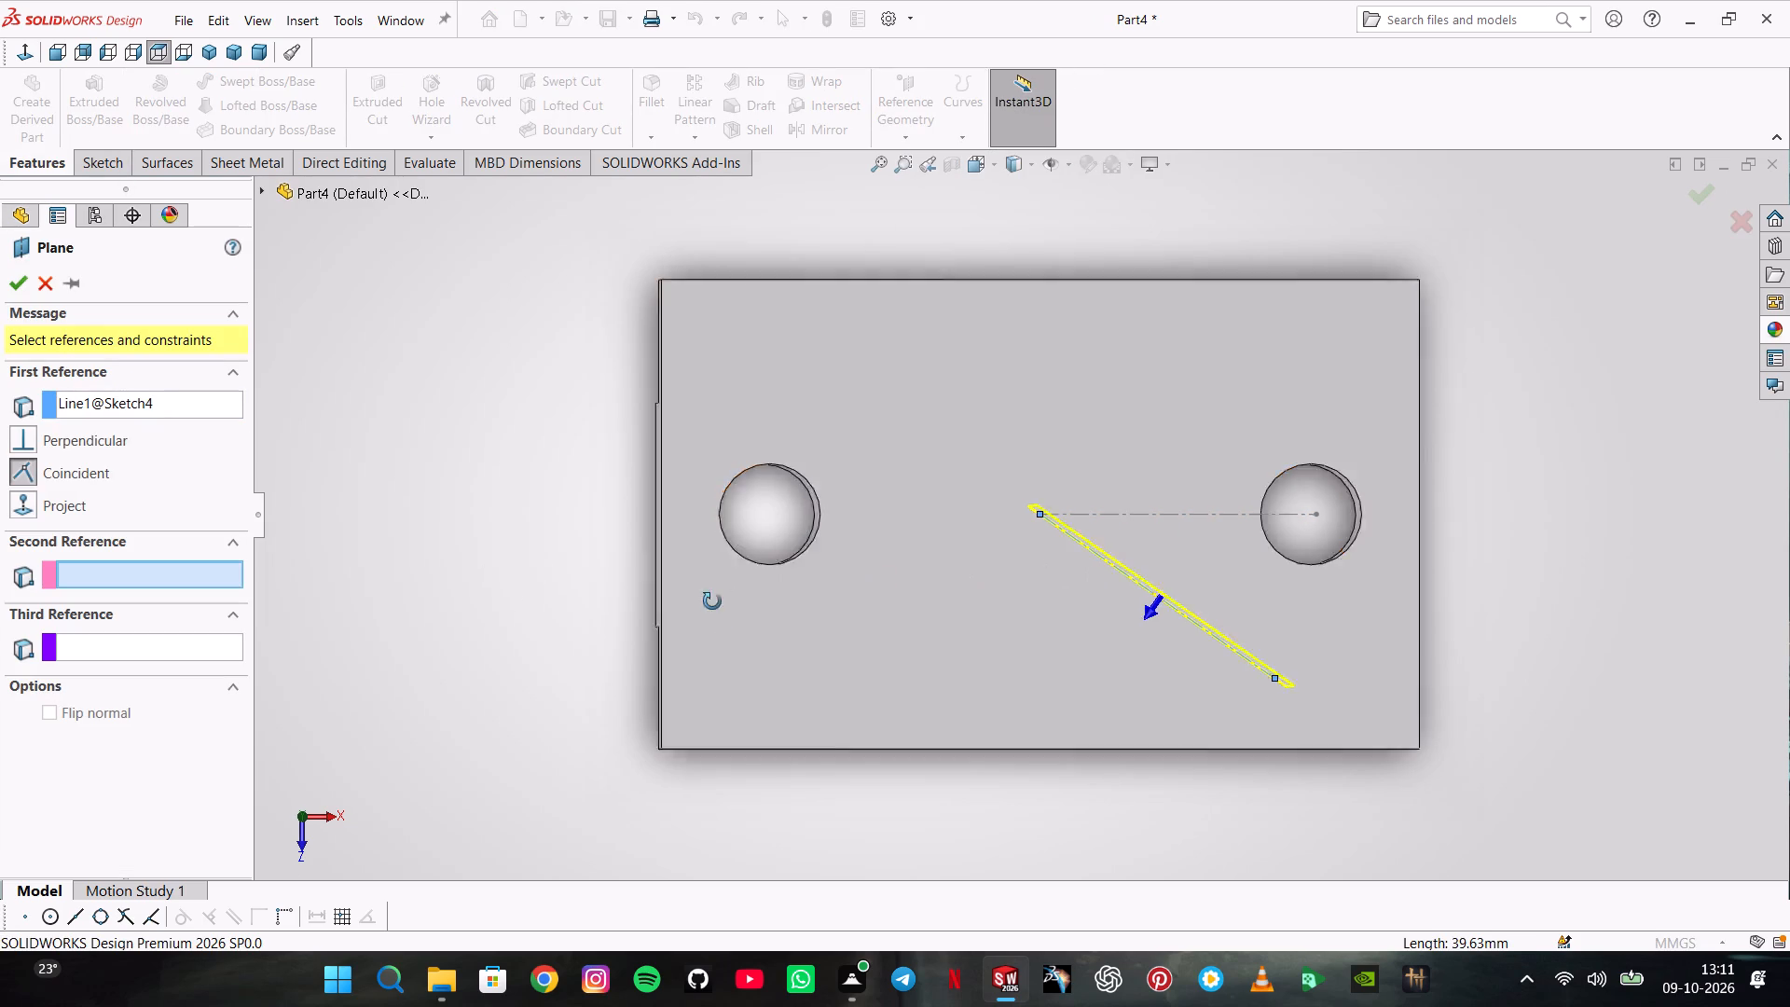
middle_click_drag(712, 601, 750, 489)
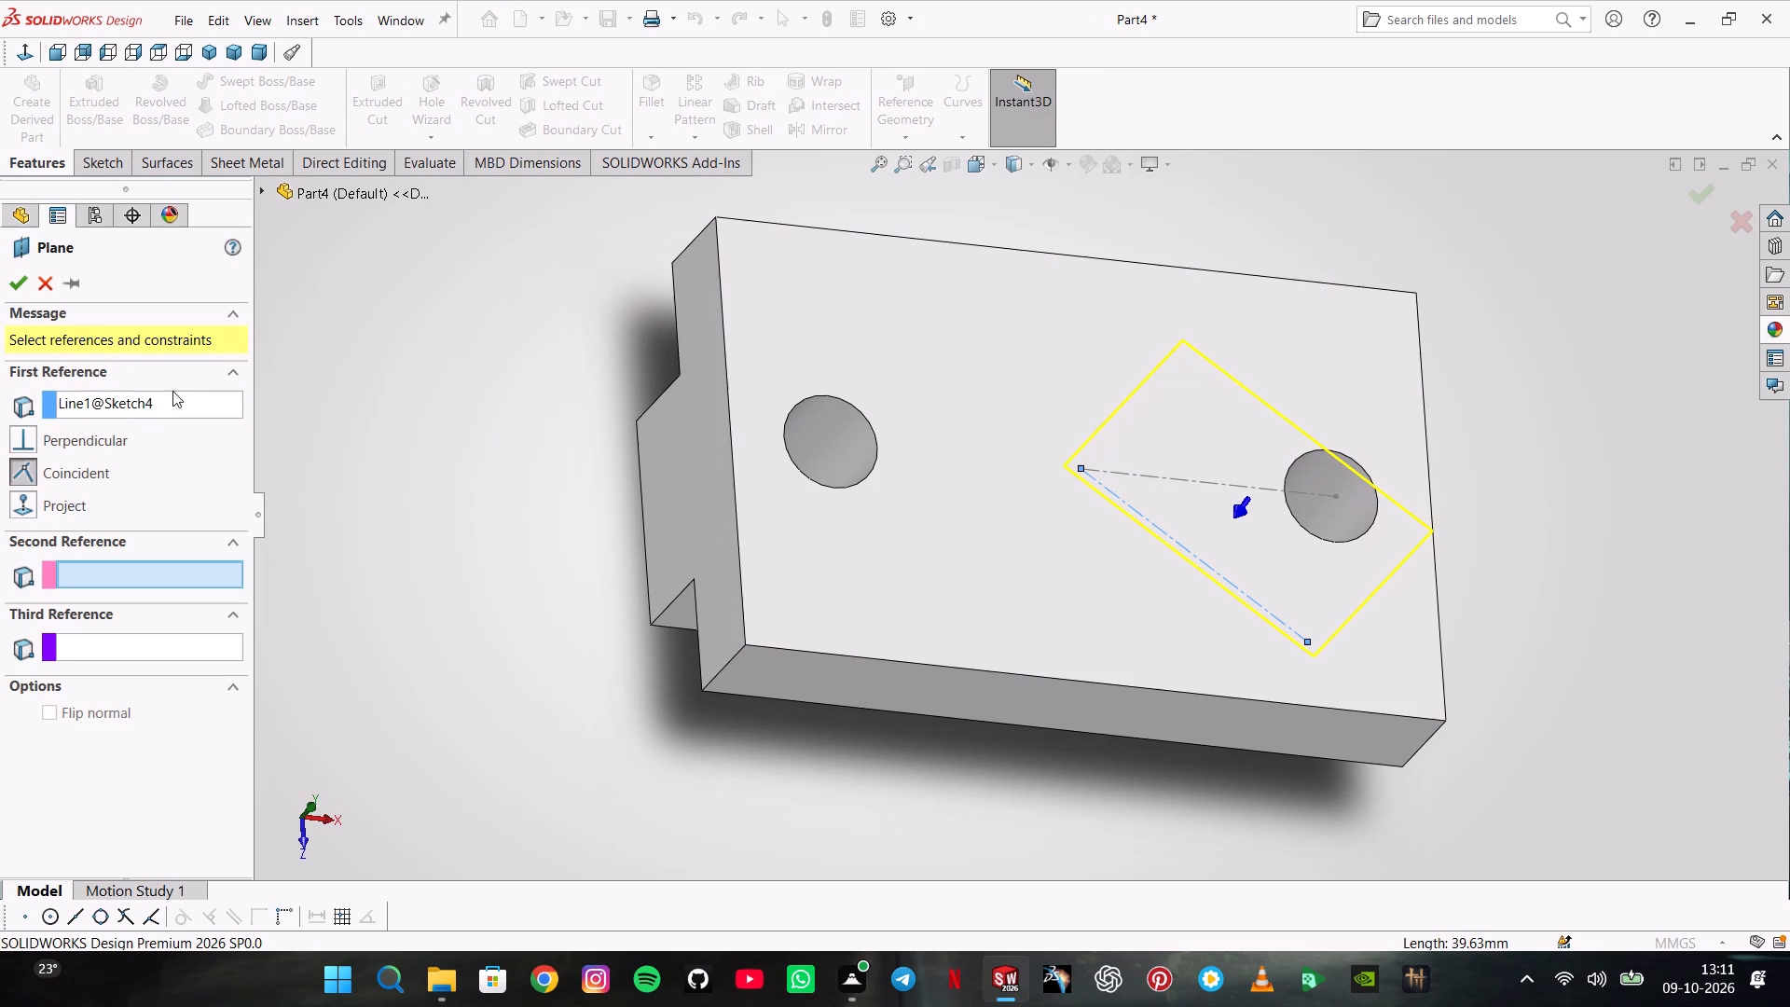
left_click(29, 291)
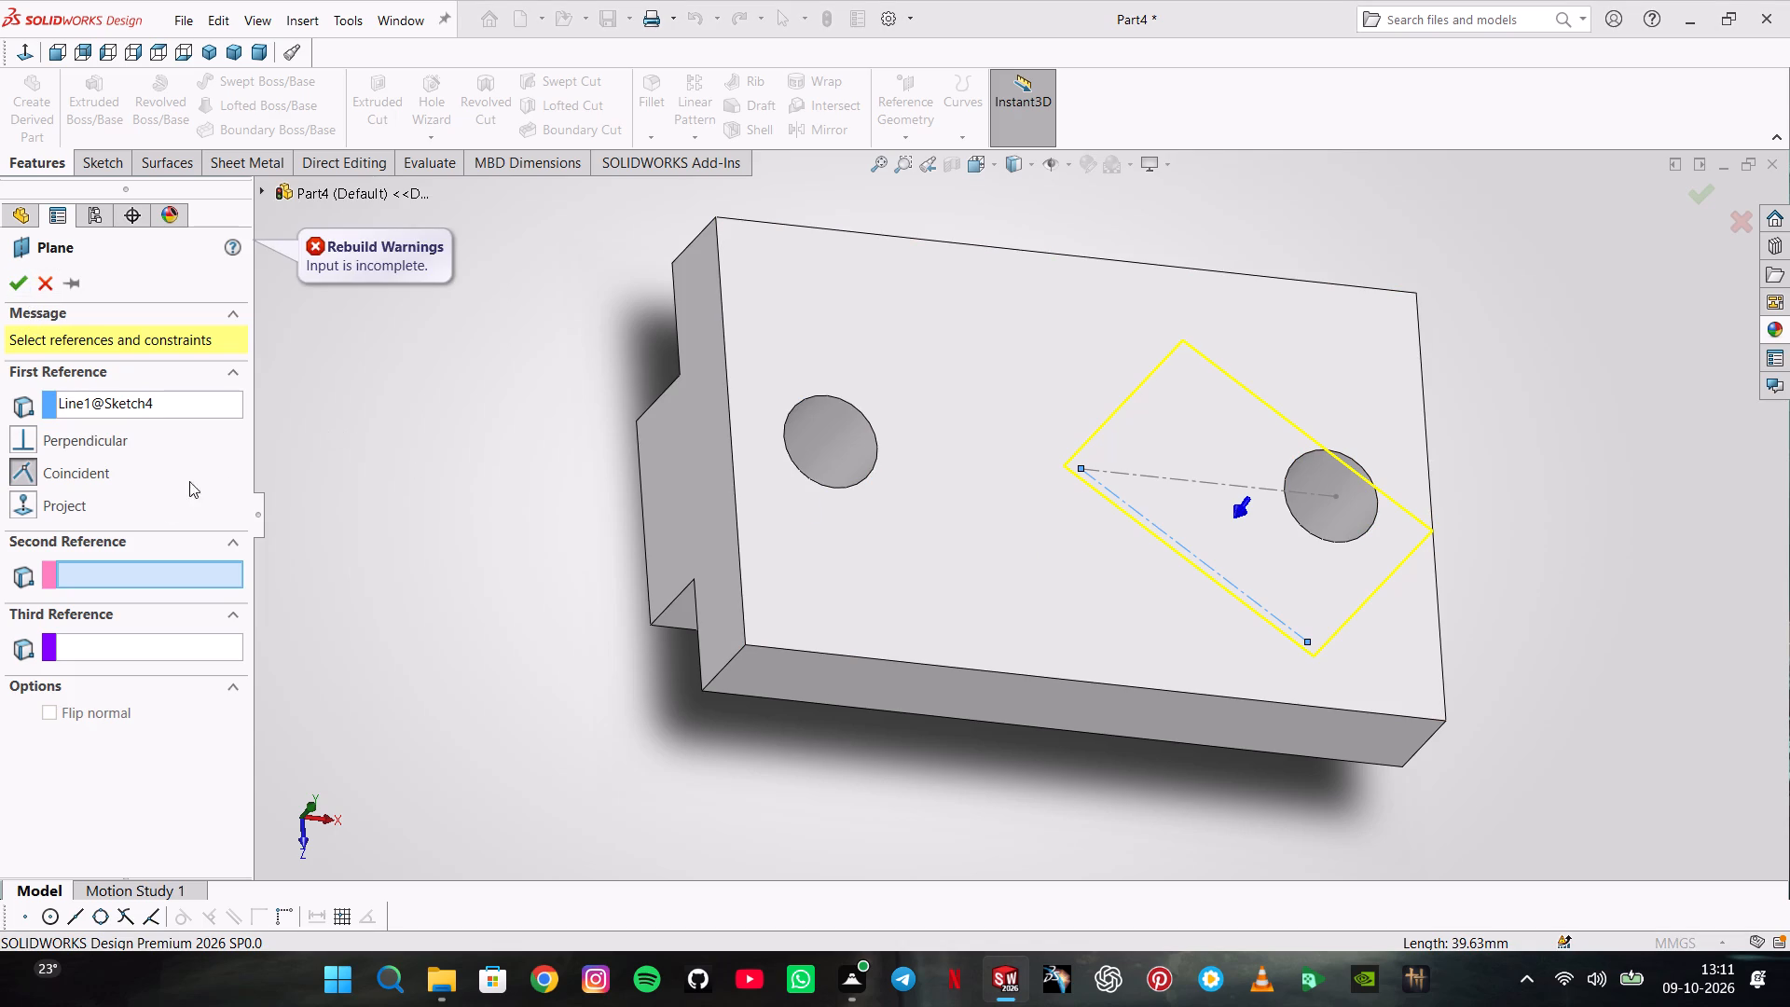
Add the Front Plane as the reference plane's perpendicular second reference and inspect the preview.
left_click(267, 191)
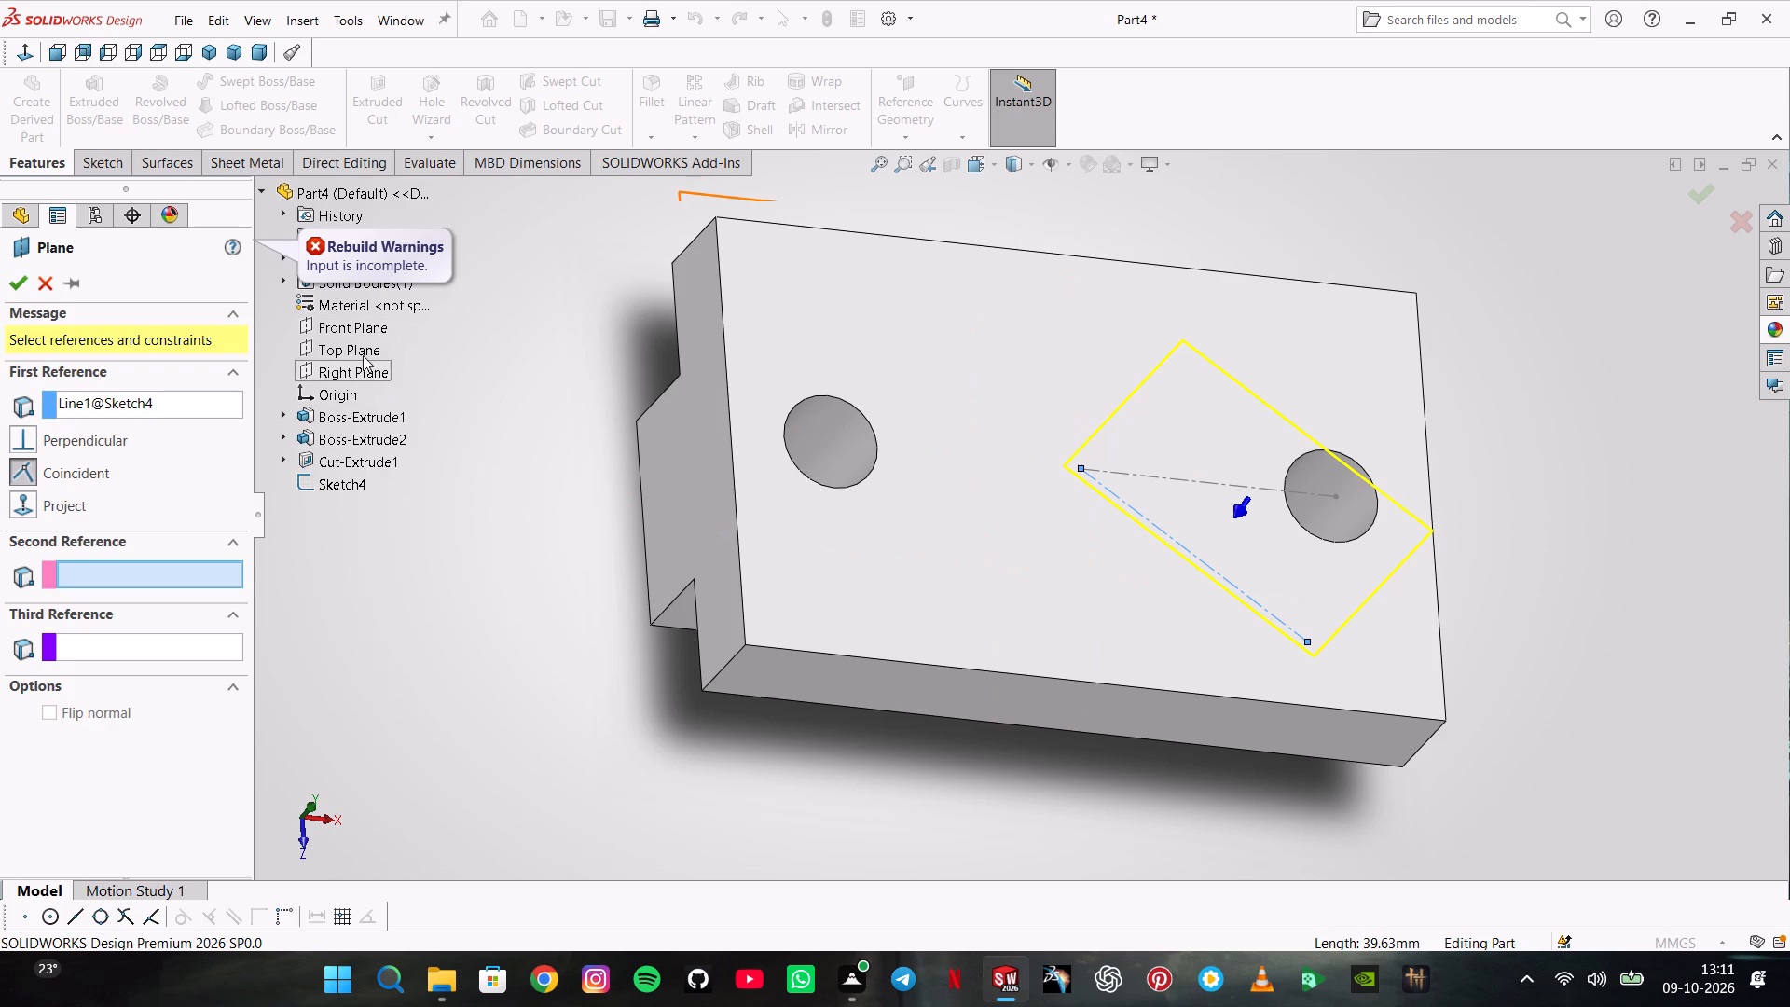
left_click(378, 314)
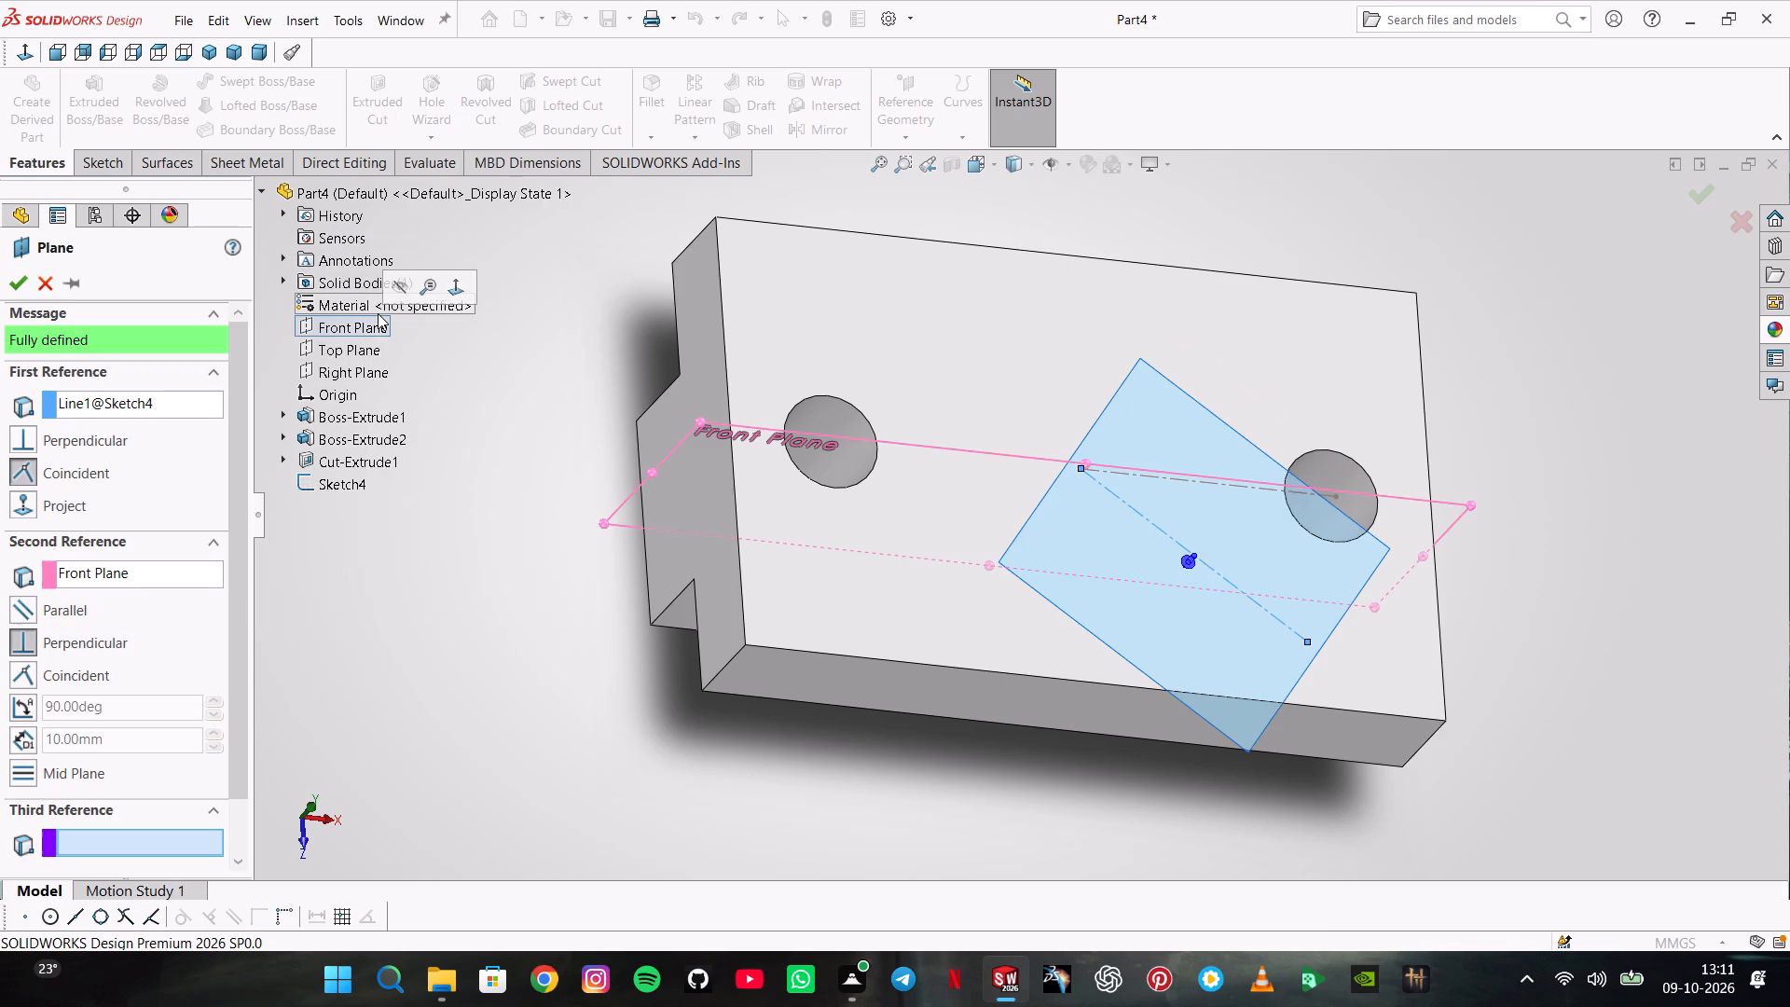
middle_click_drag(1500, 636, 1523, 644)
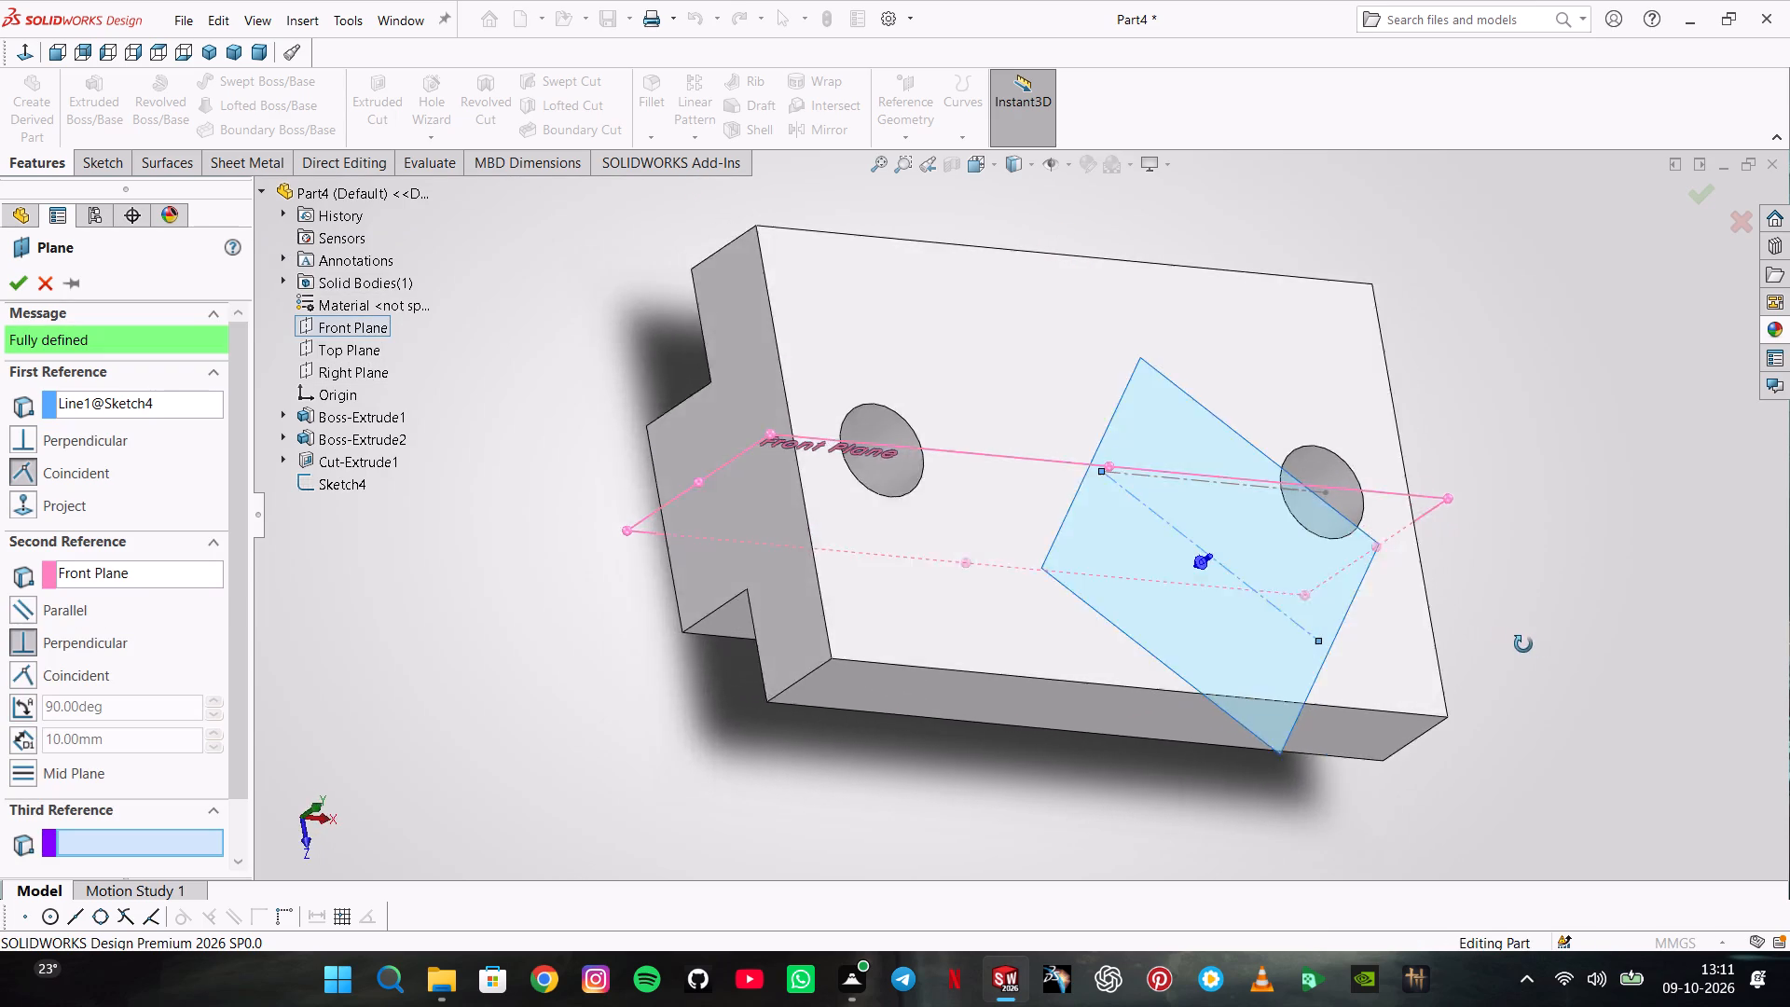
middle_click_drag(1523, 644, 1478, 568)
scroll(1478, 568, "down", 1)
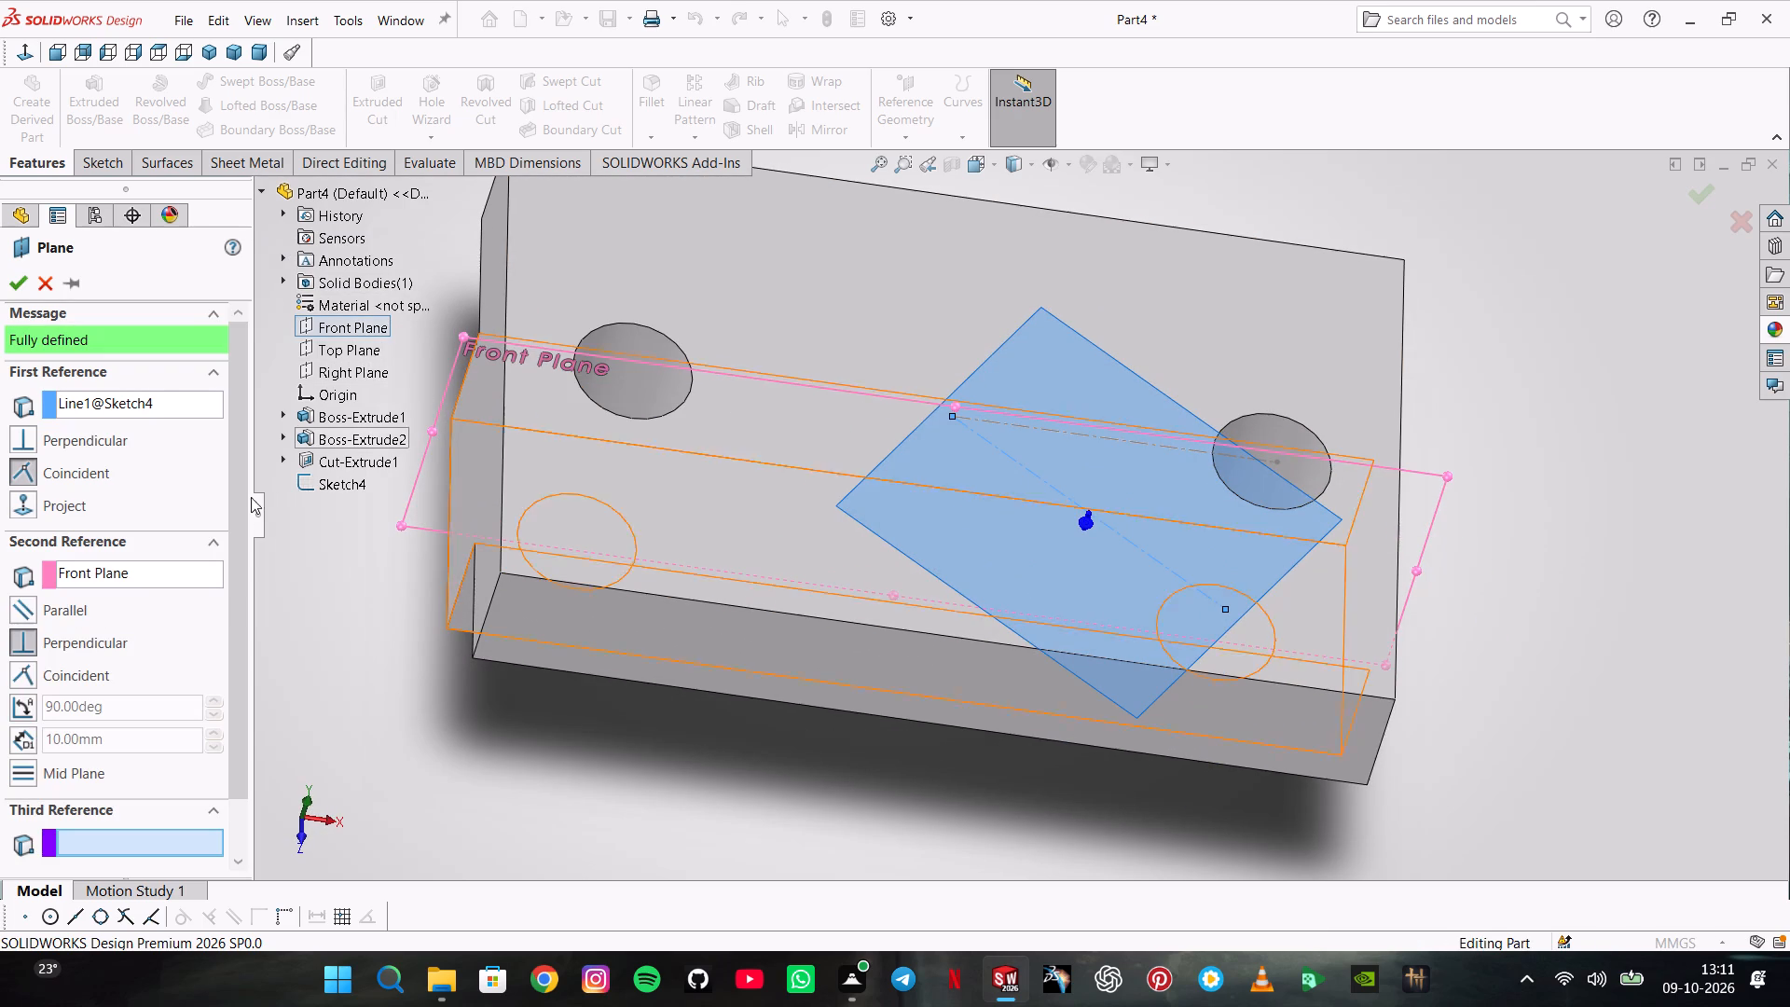
Replace the reference plane's second reference with the Right Plane.
right_click(191, 565)
left_click(212, 575)
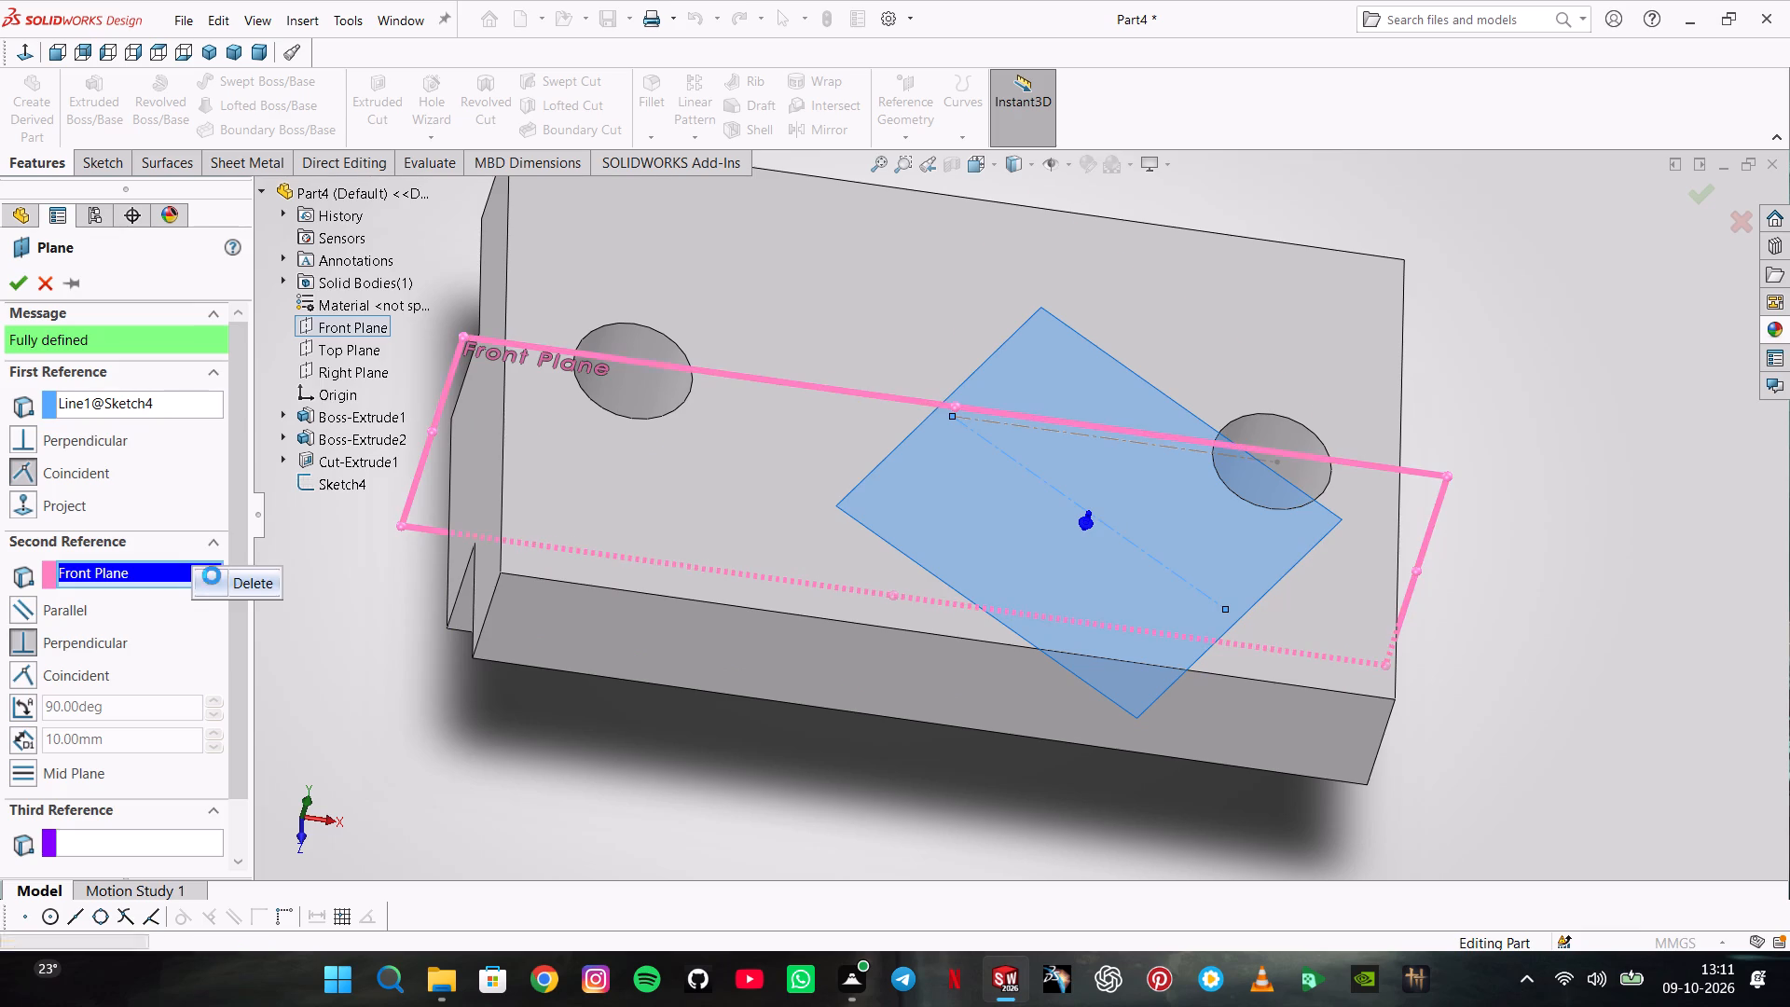
left_click(334, 379)
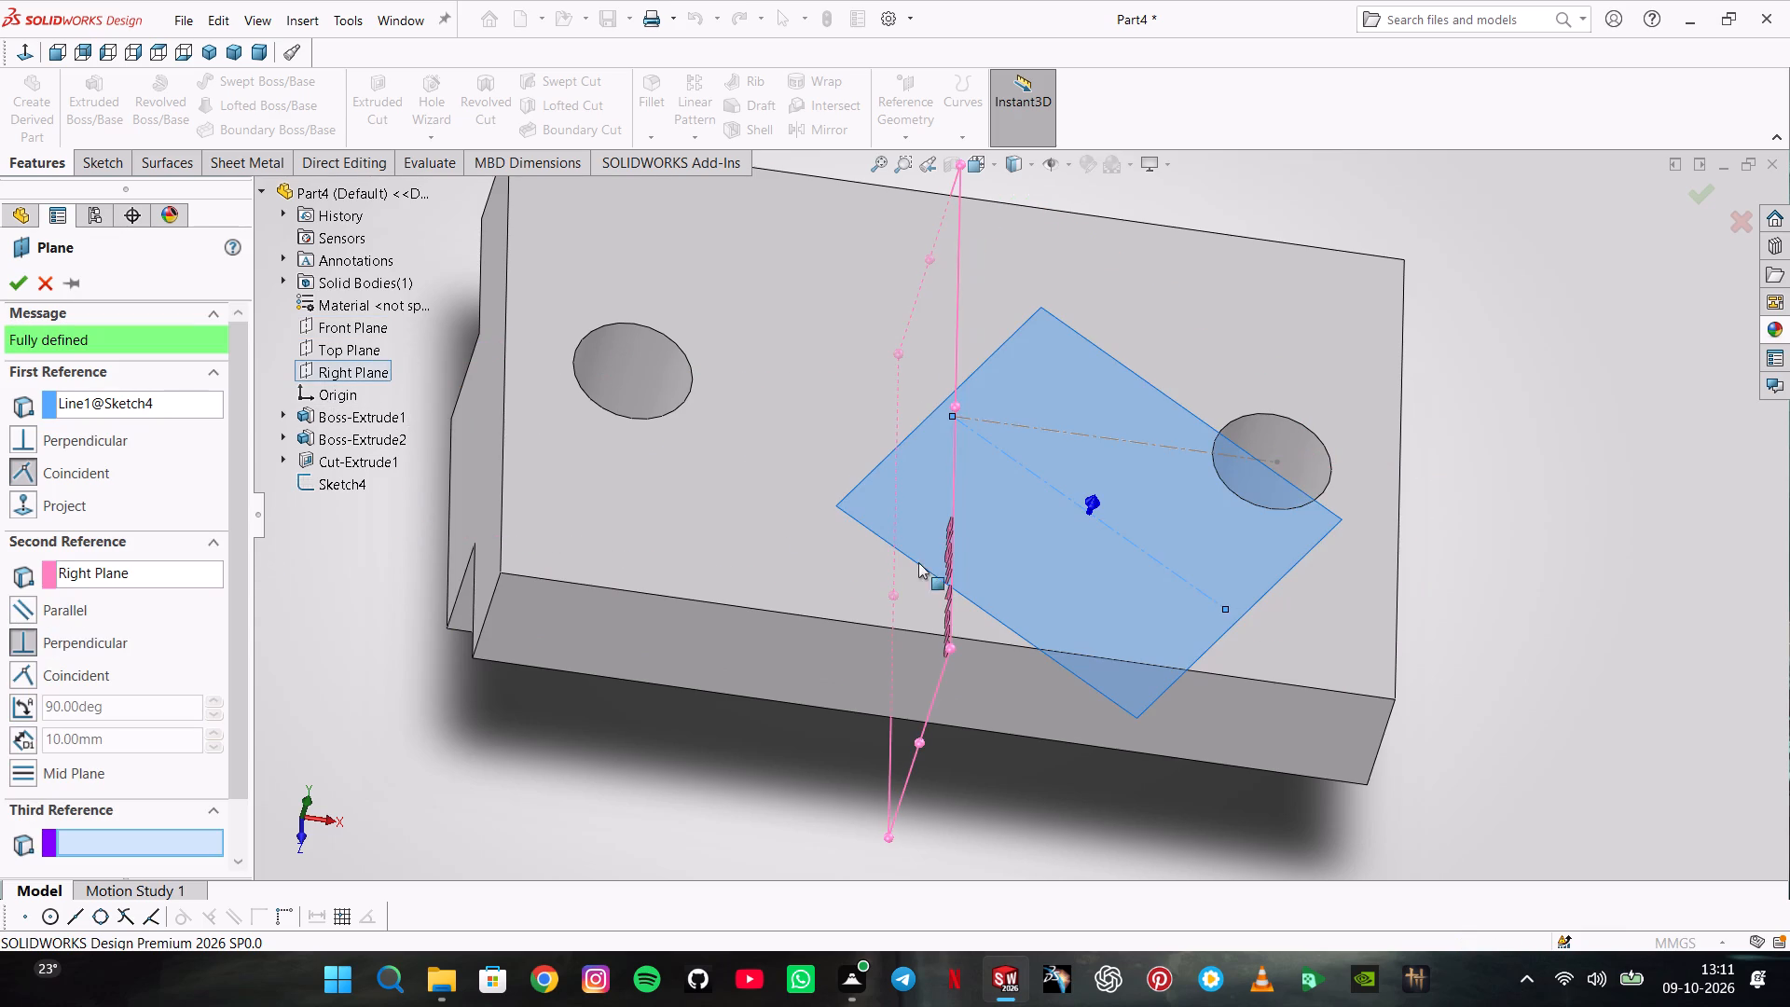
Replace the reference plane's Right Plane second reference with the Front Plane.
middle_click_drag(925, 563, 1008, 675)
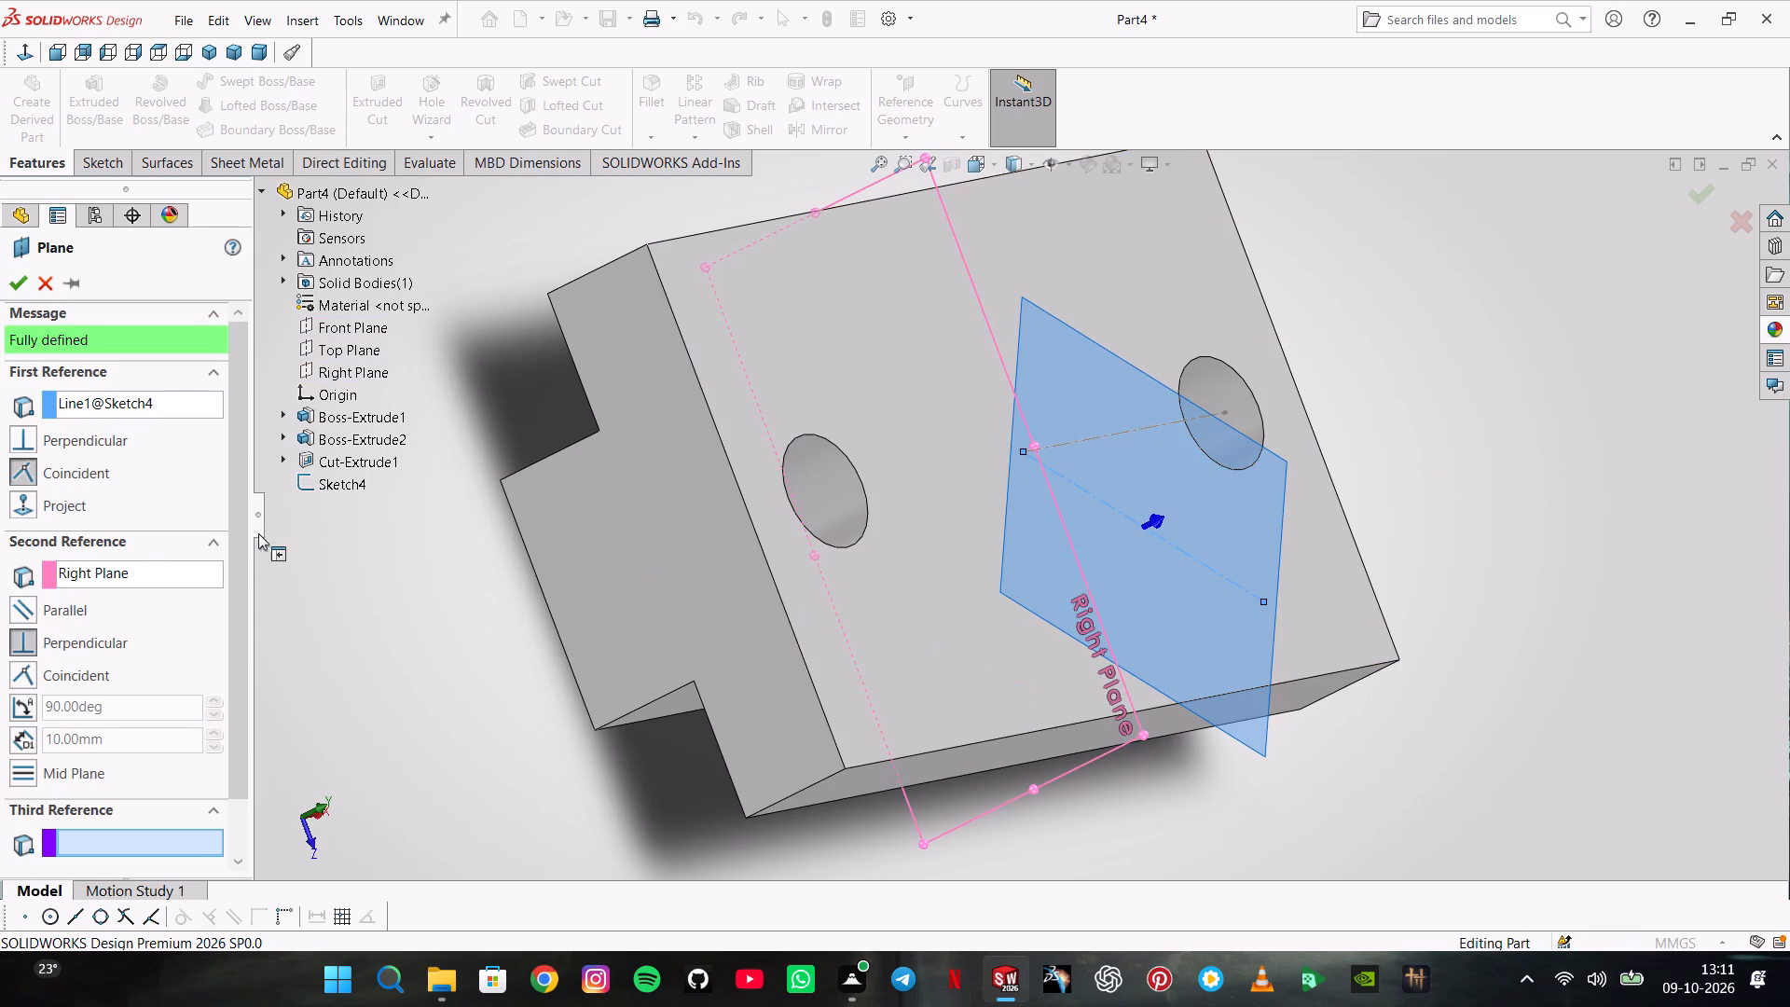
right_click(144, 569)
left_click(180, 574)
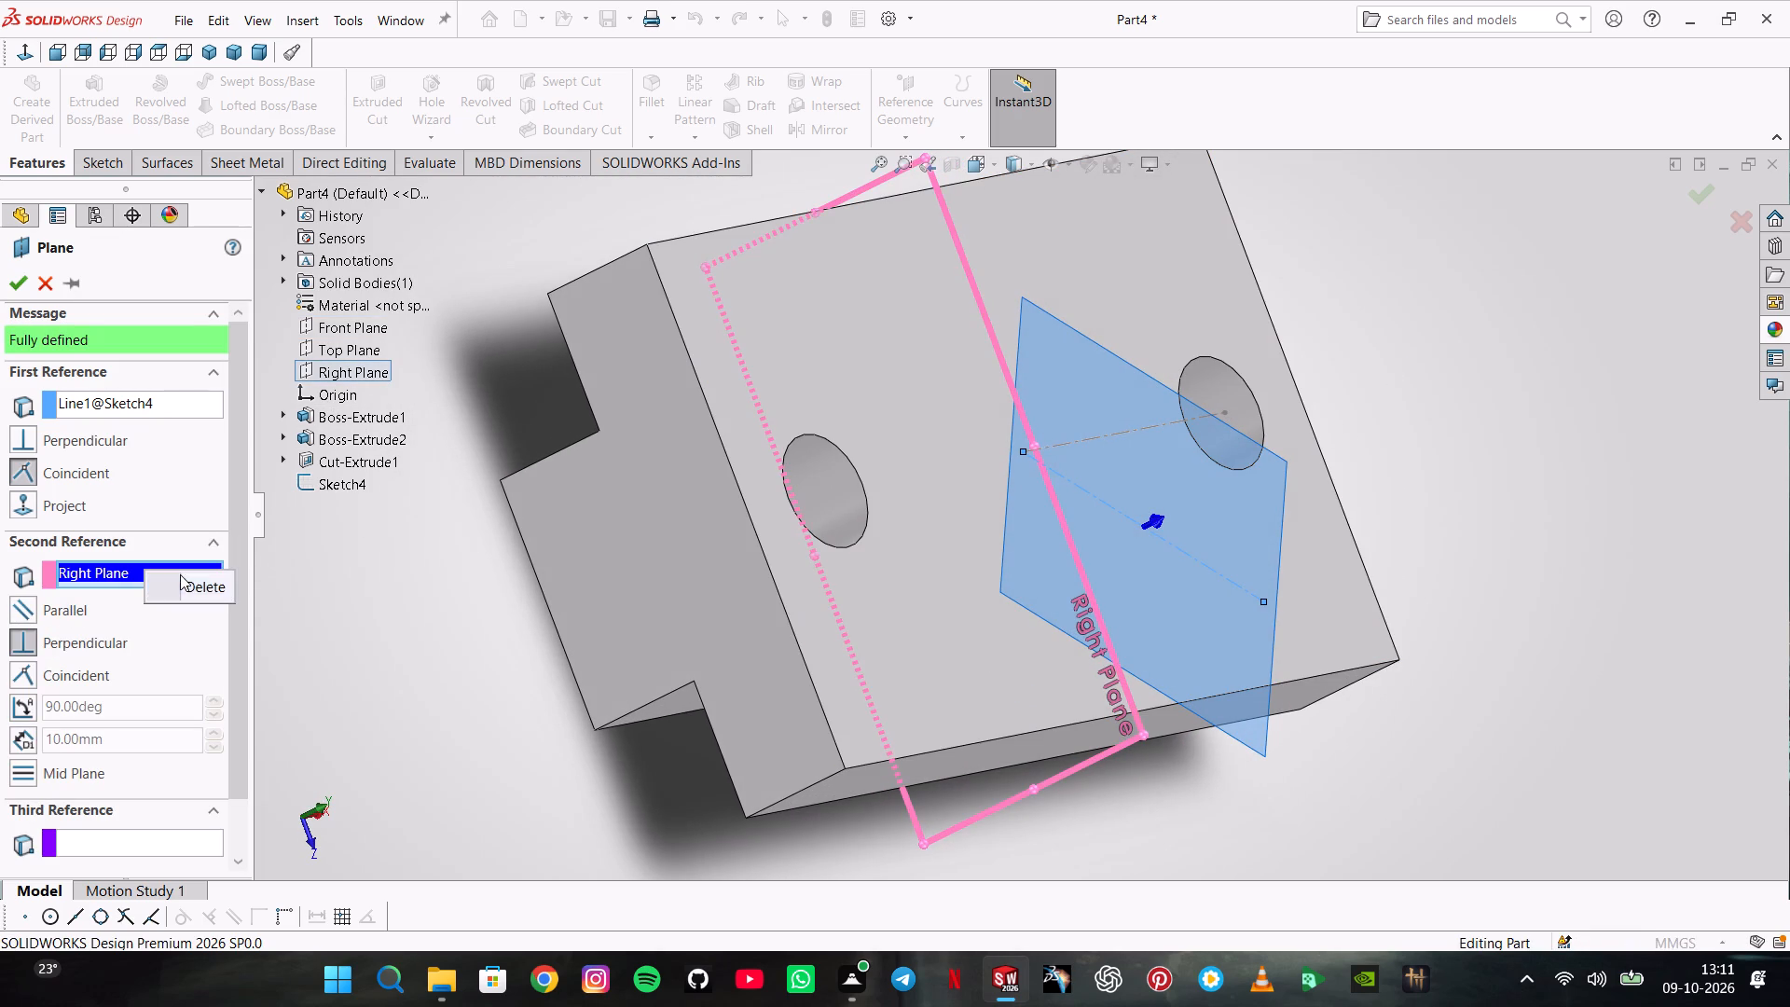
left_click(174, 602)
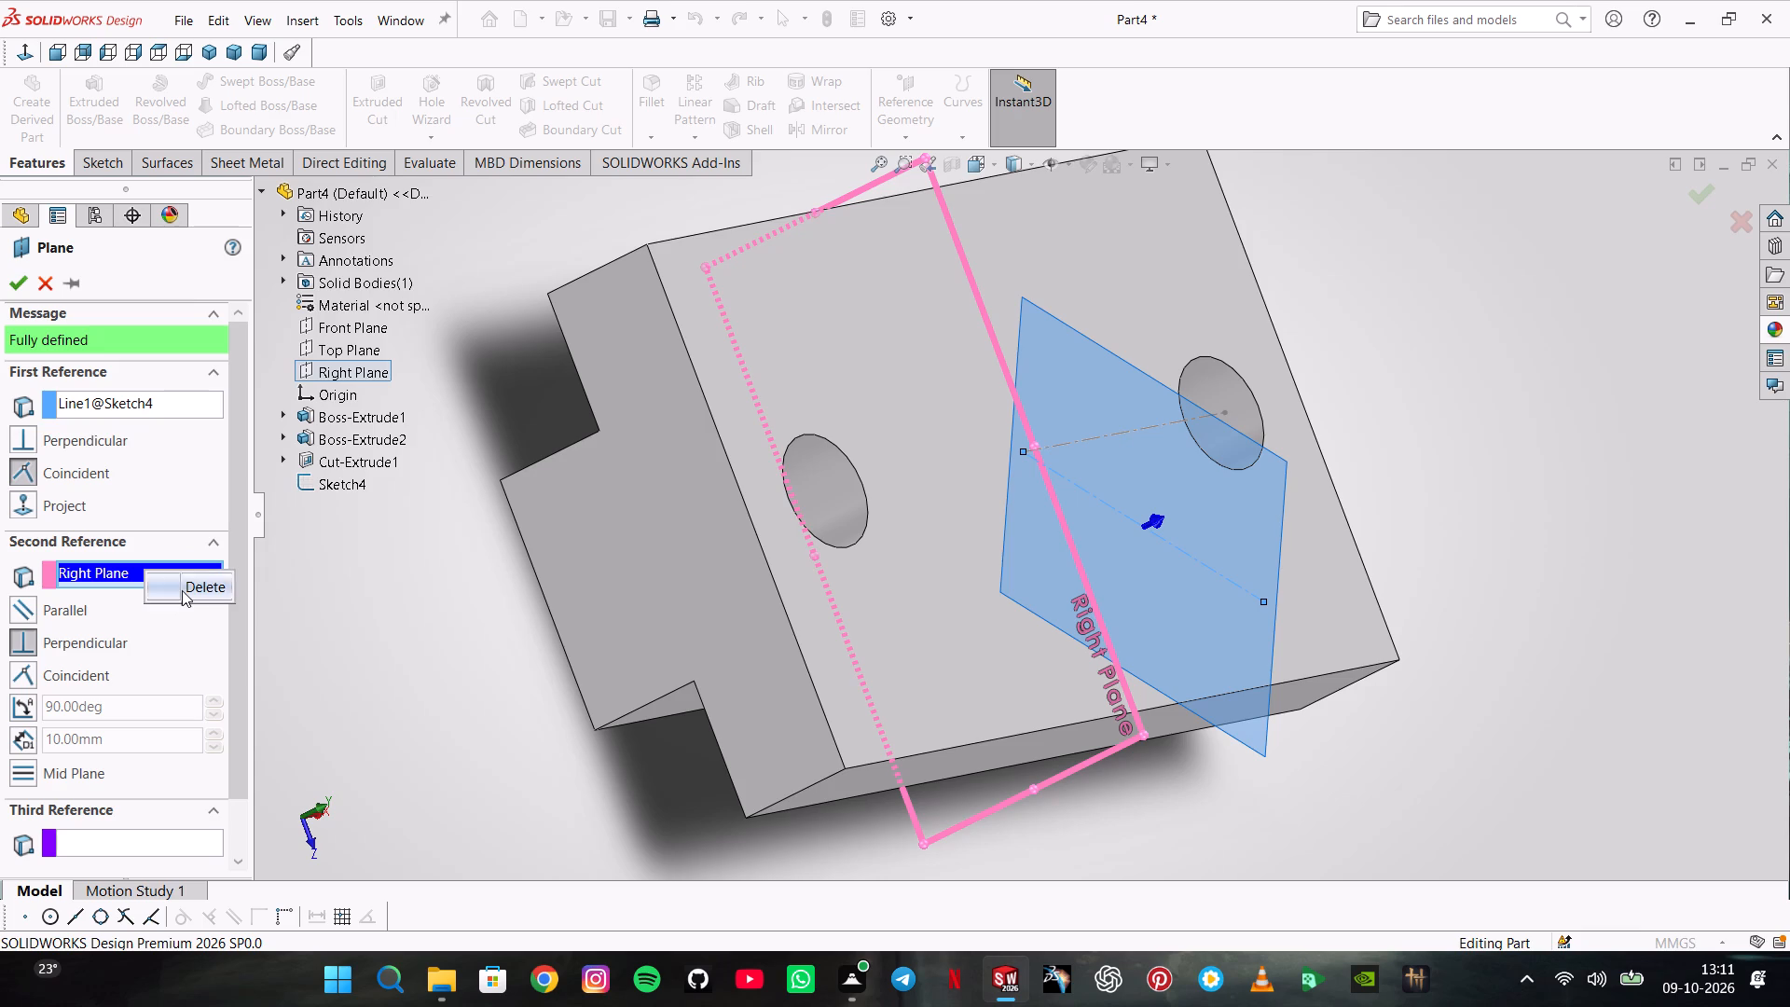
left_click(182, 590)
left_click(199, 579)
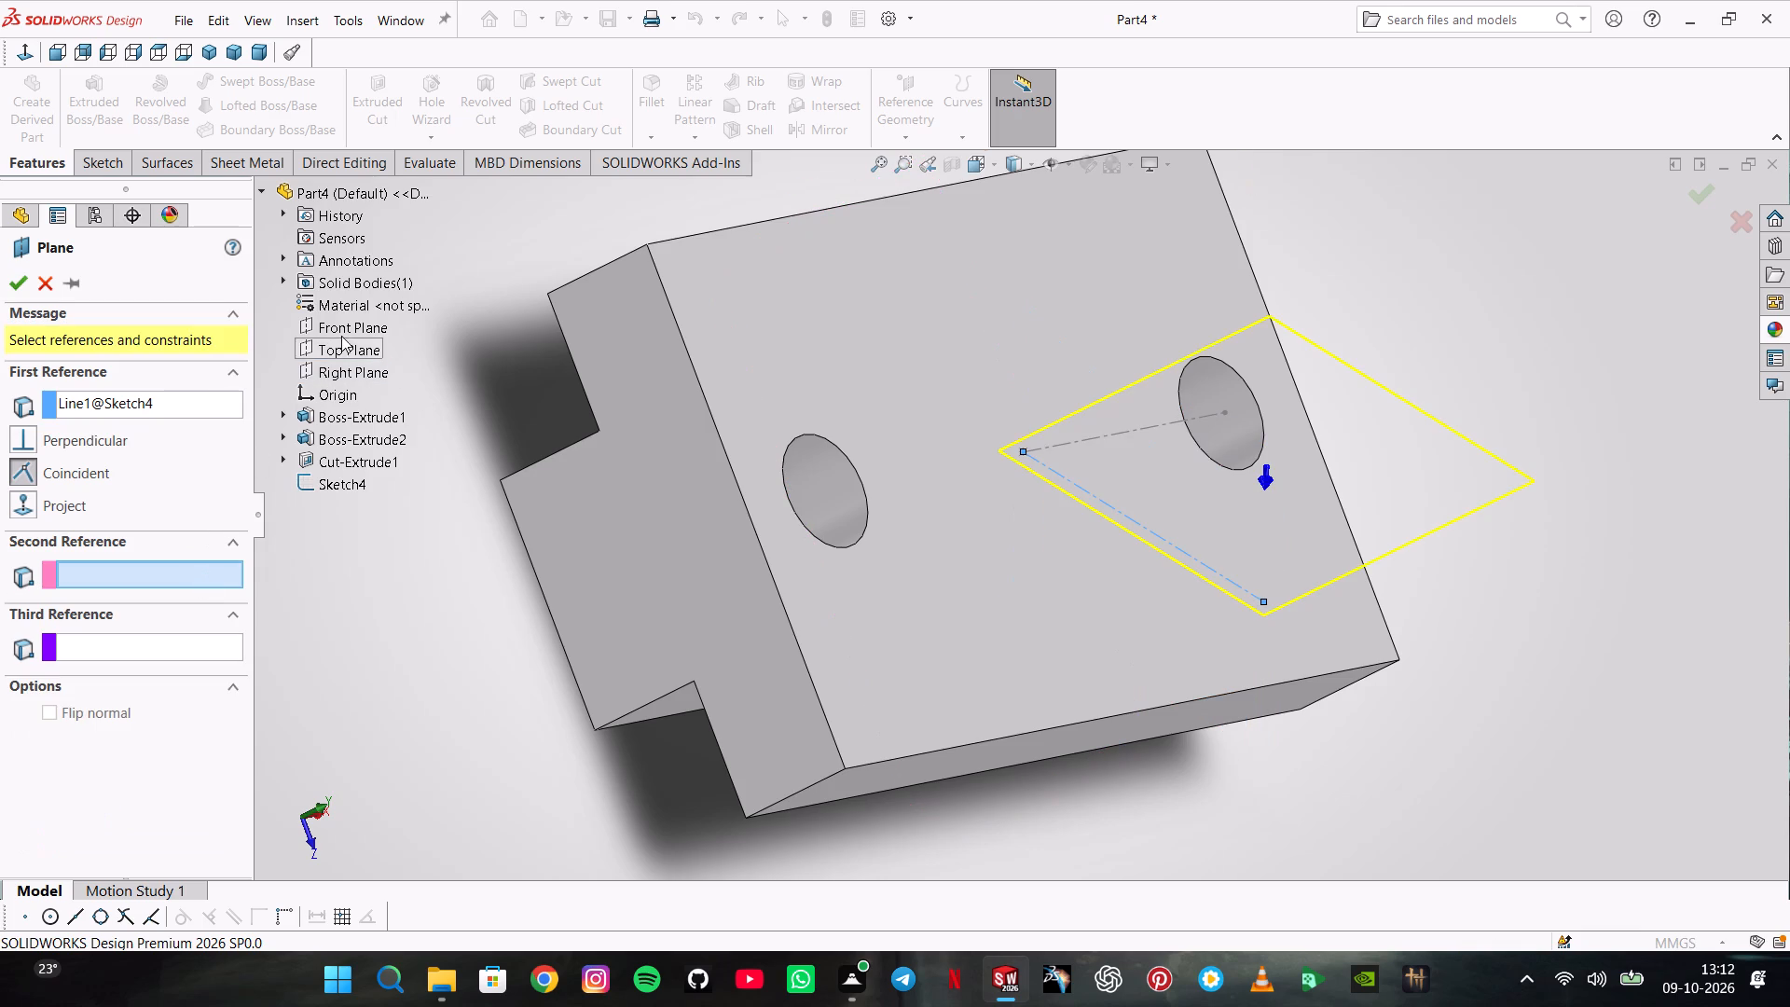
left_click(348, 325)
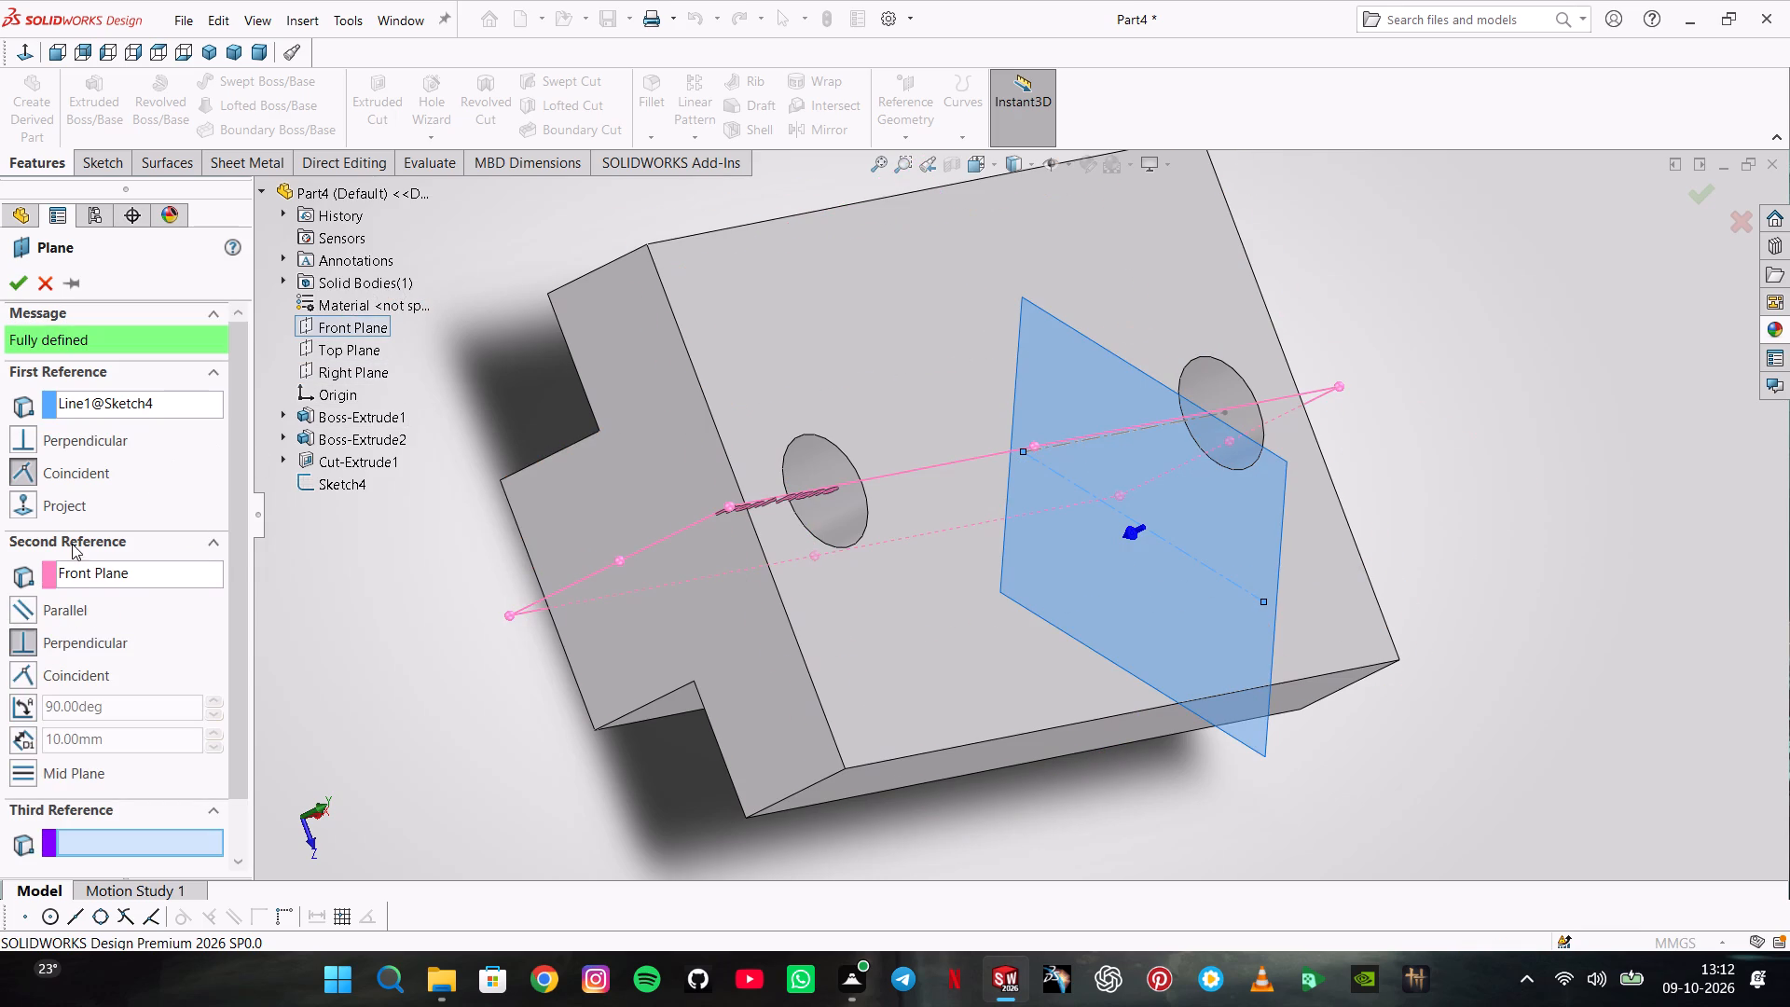
Replace the second reference with the Top Plane, keeping it perpendicular, and create the reference plane.
right_click(102, 574)
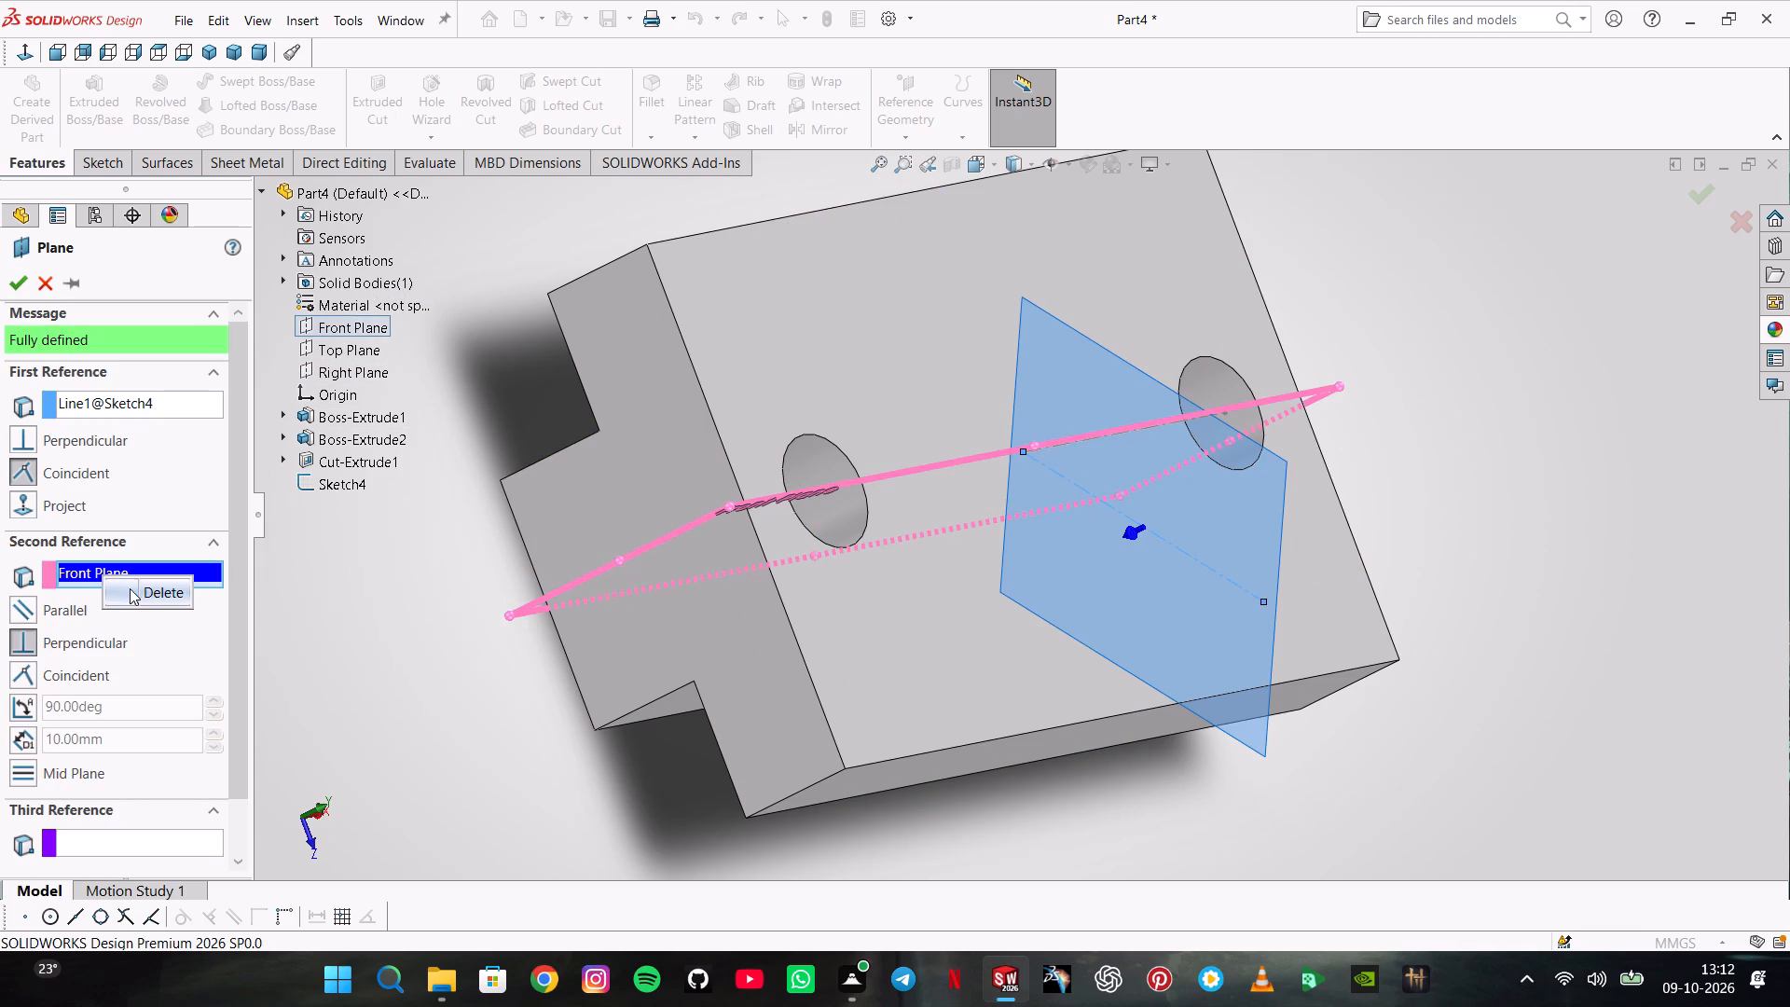
left_click(141, 591)
left_click(324, 350)
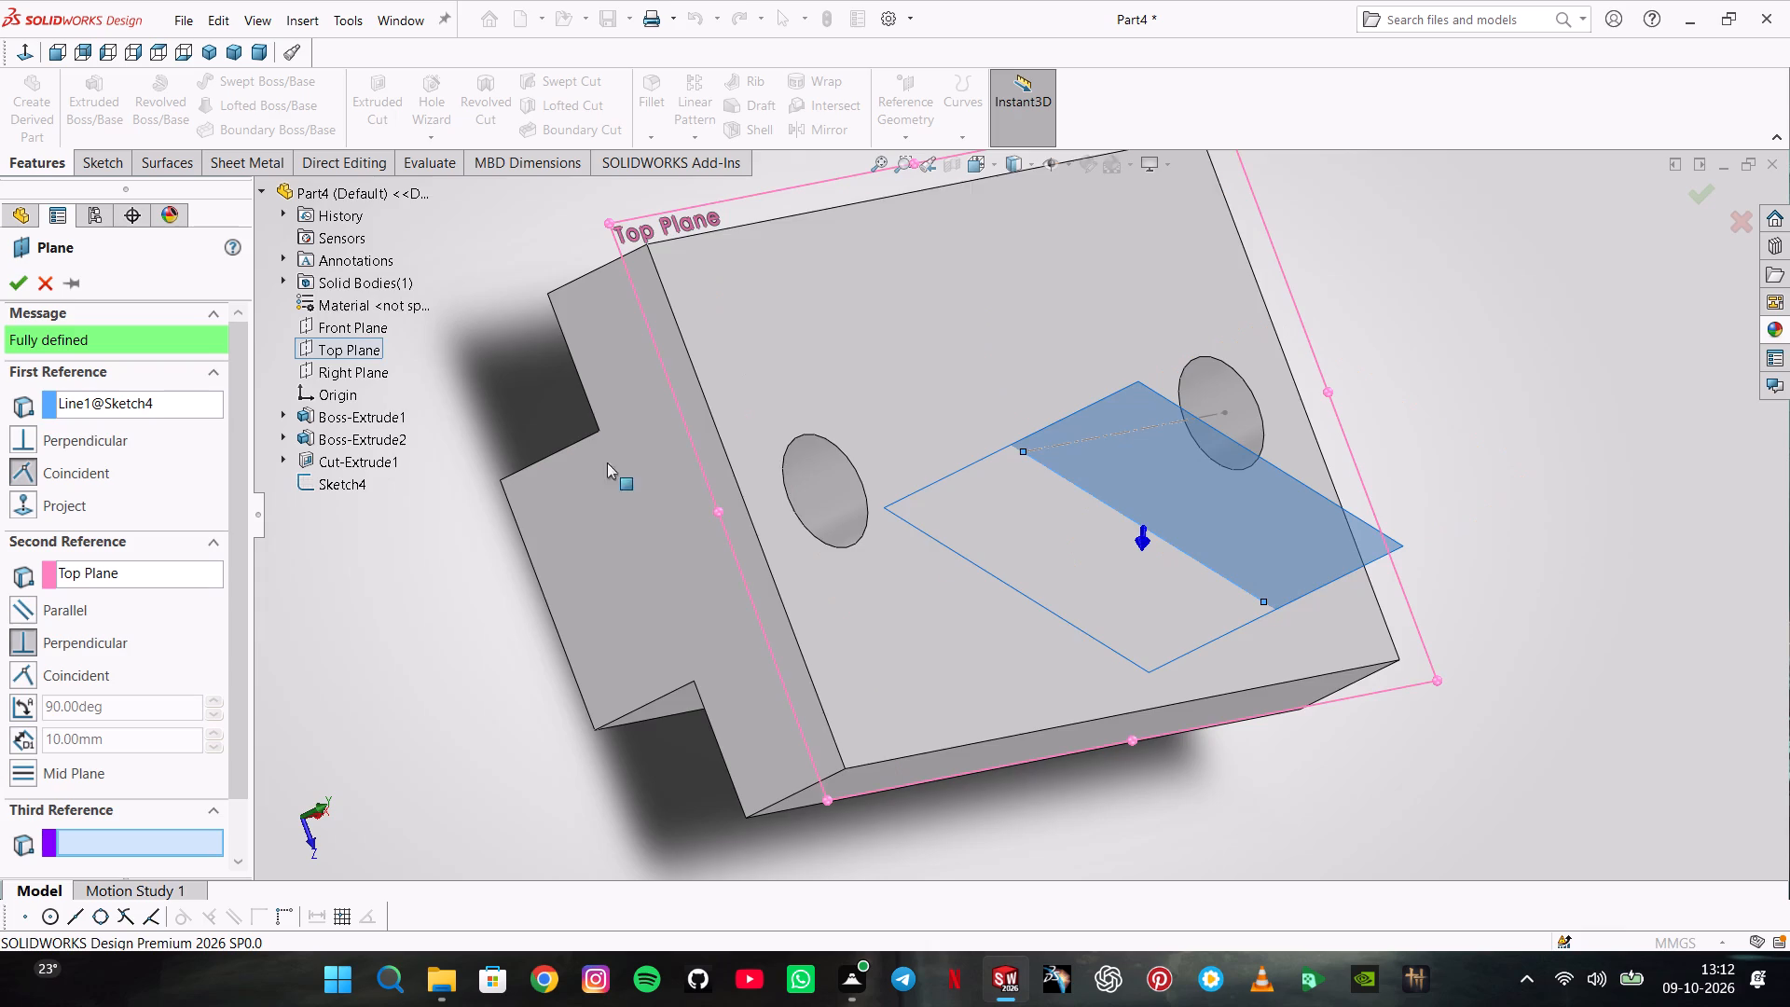
middle_click_drag(1062, 614, 996, 502)
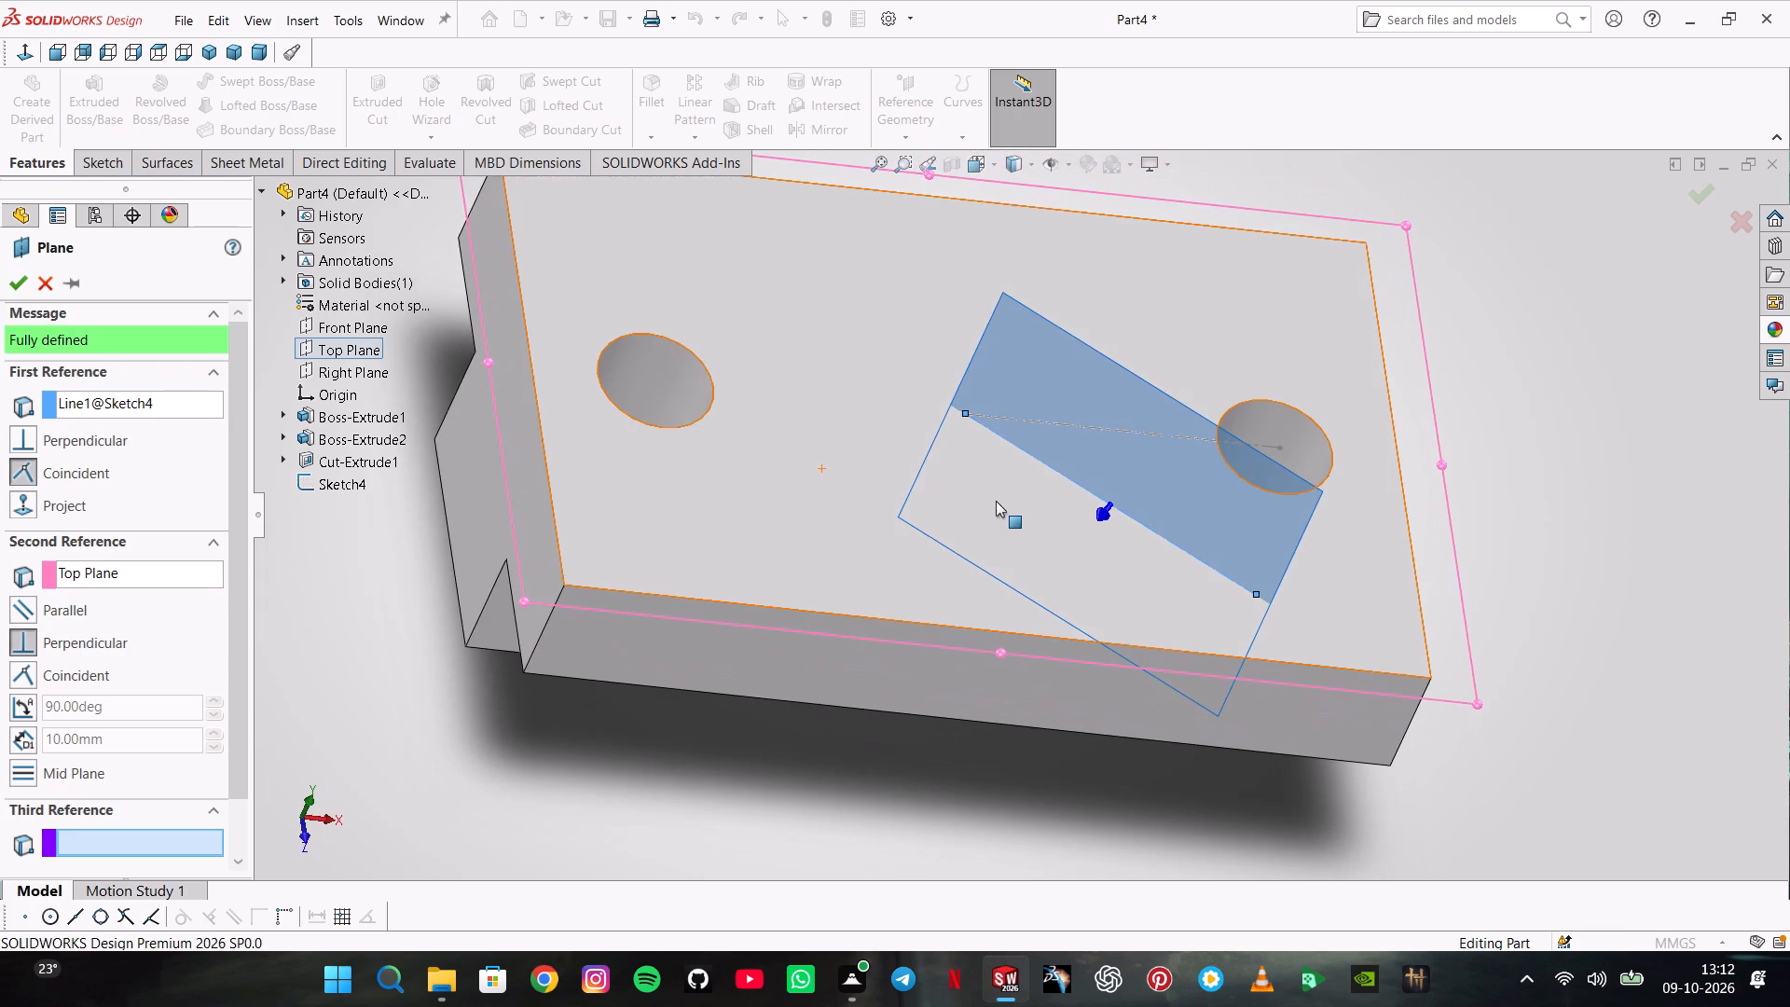
left_click(17, 291)
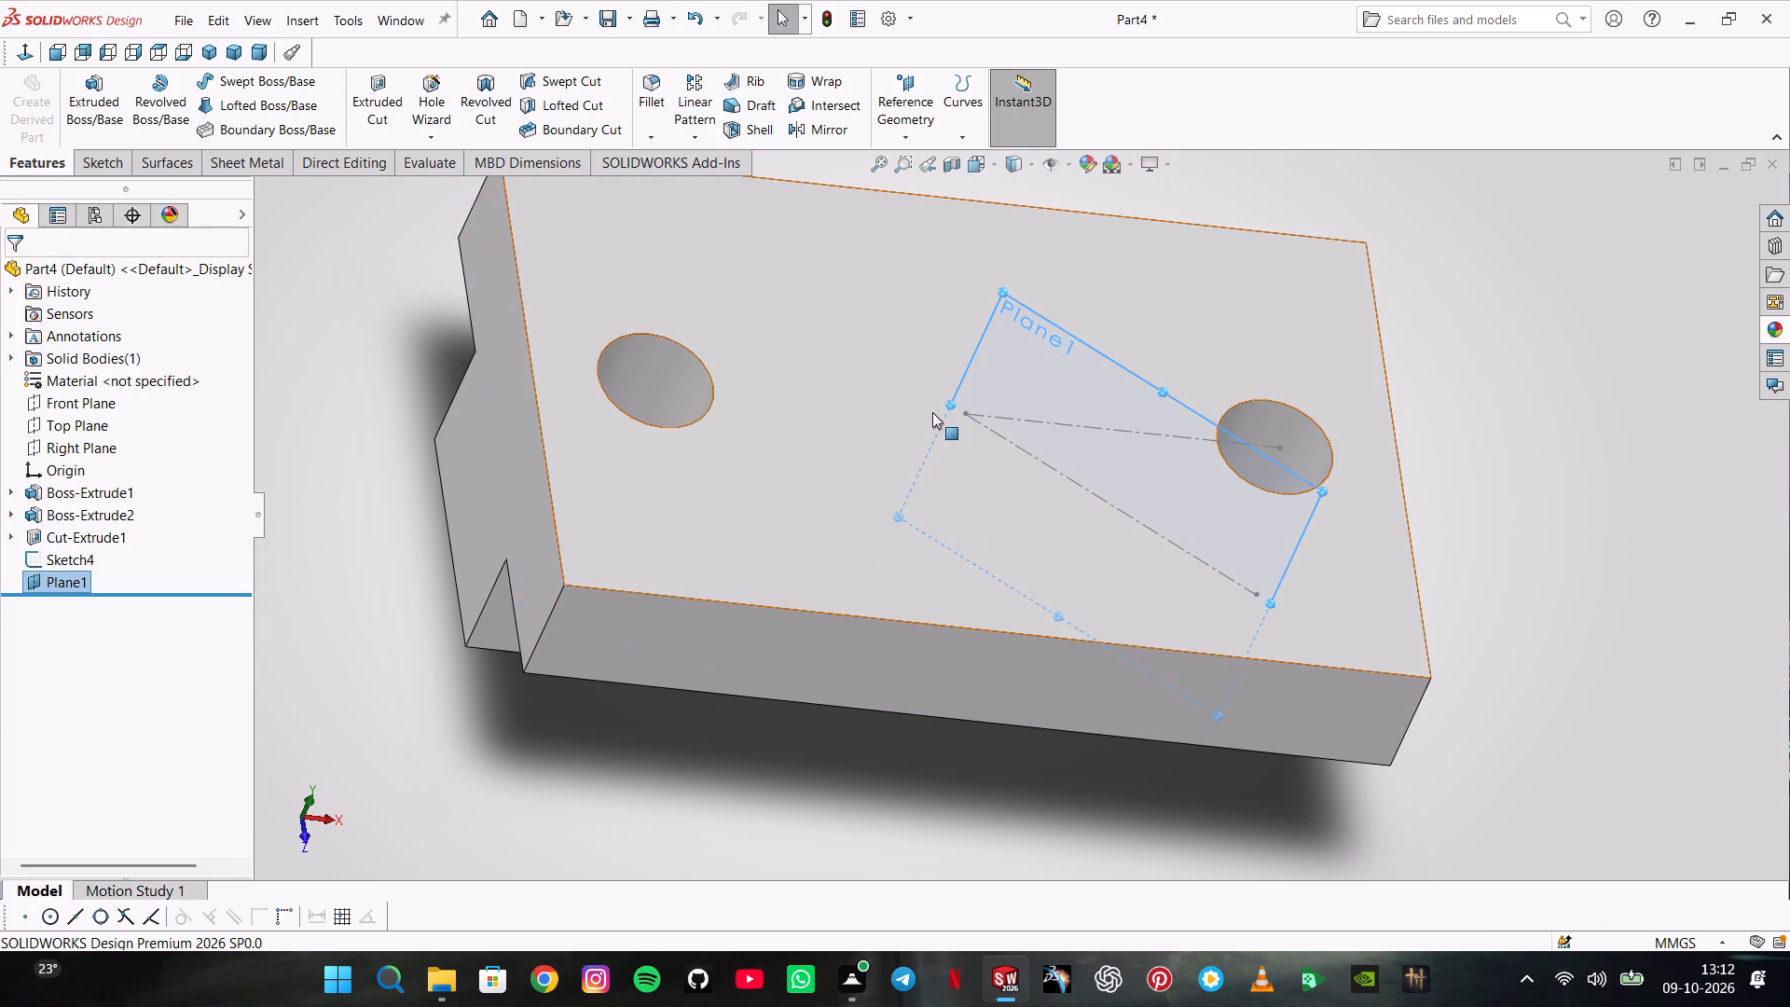
Stretch the new plane's displayed boundary past the block's back corner near the far hole.
scroll(932, 412, "up", 1)
scroll(1053, 477, "up", 1)
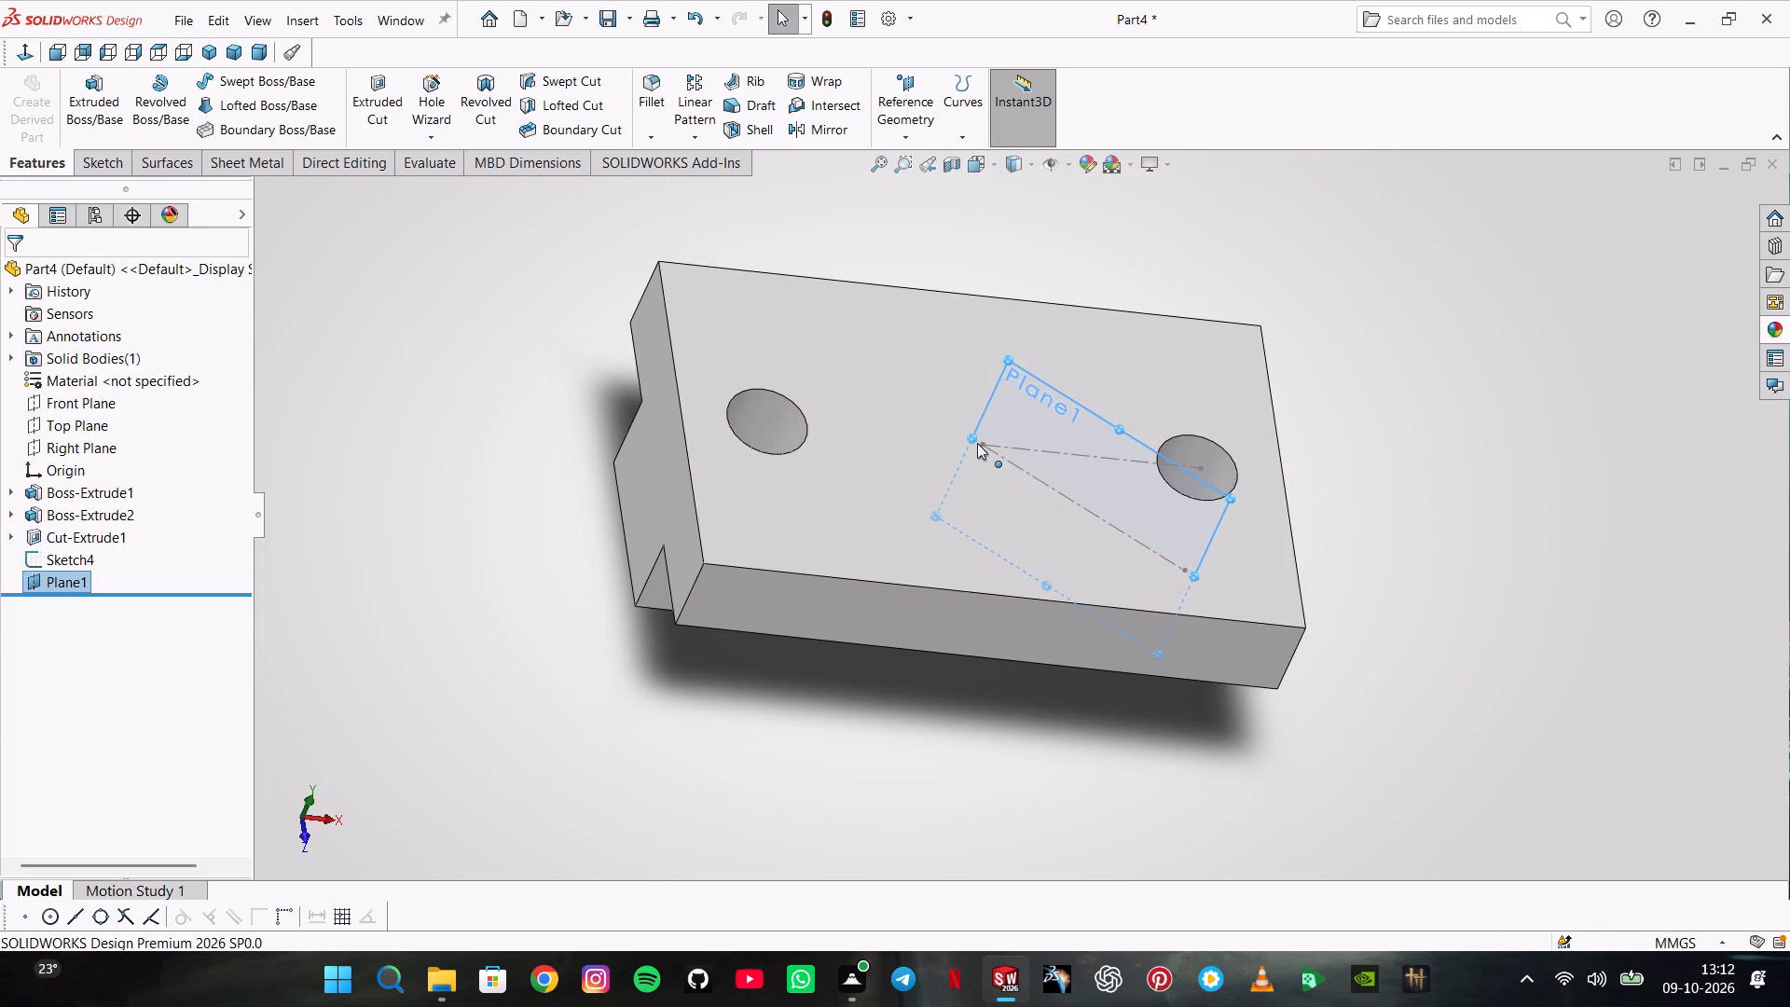
left_click_drag(973, 438, 670, 235)
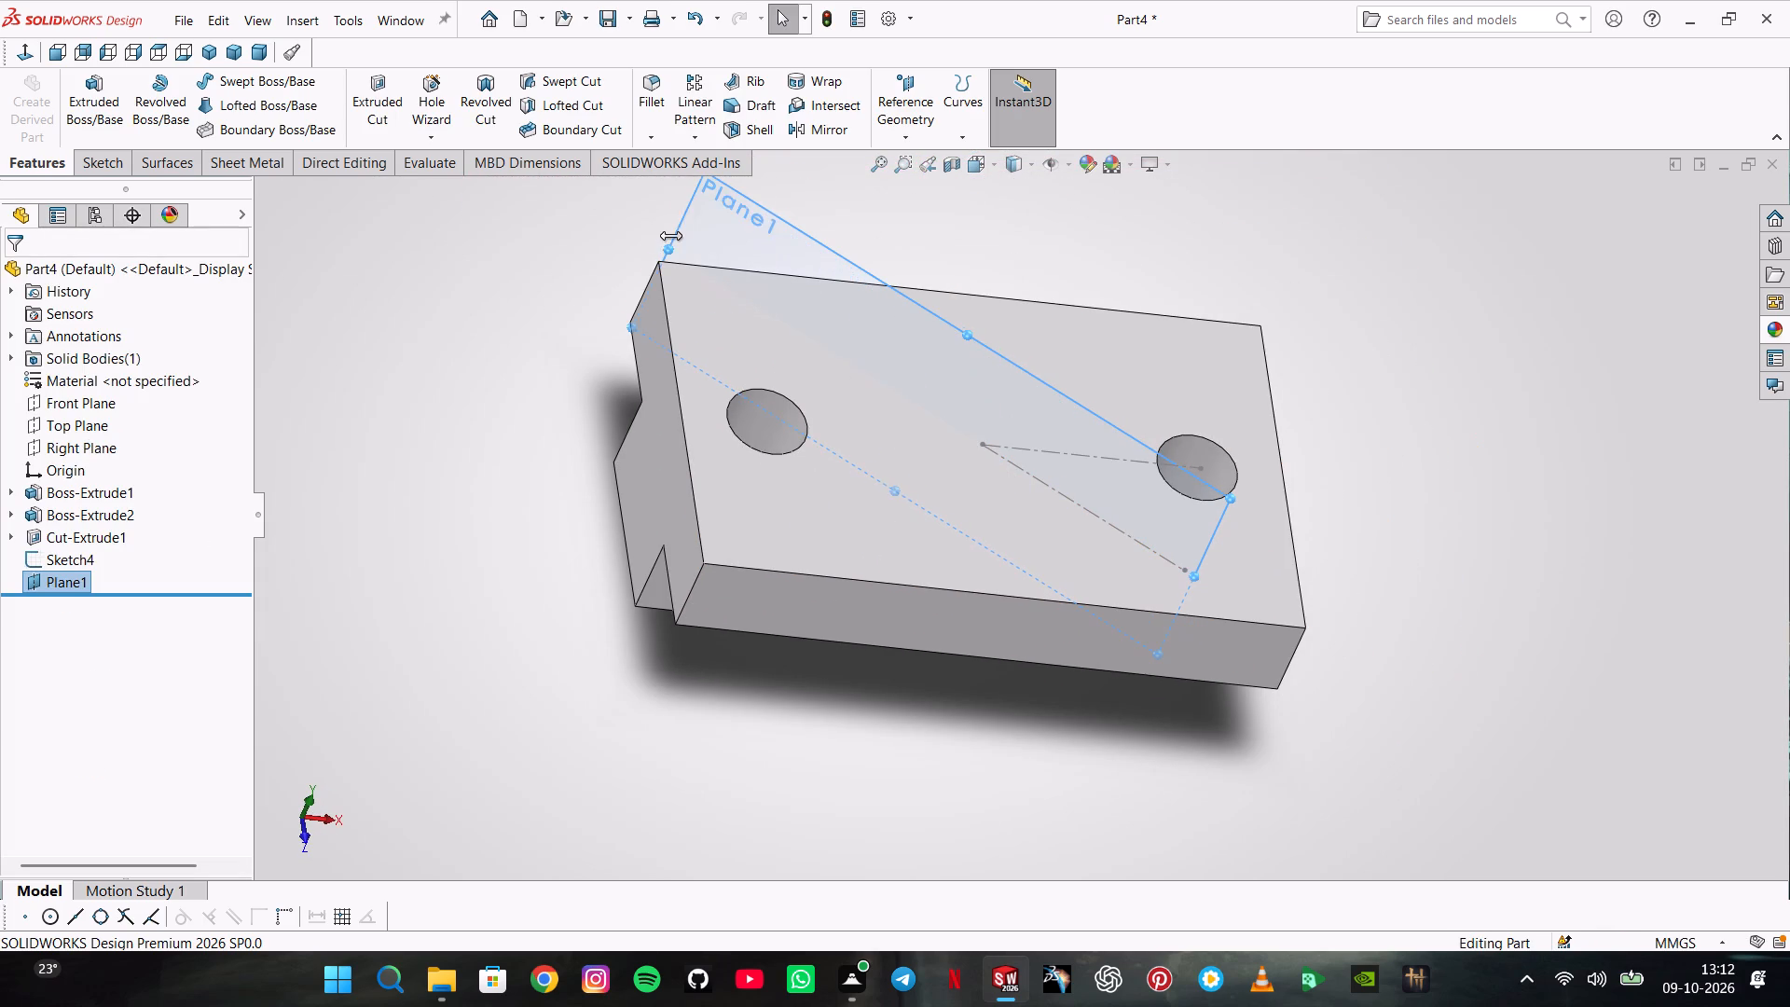
left_click_drag(670, 235, 668, 235)
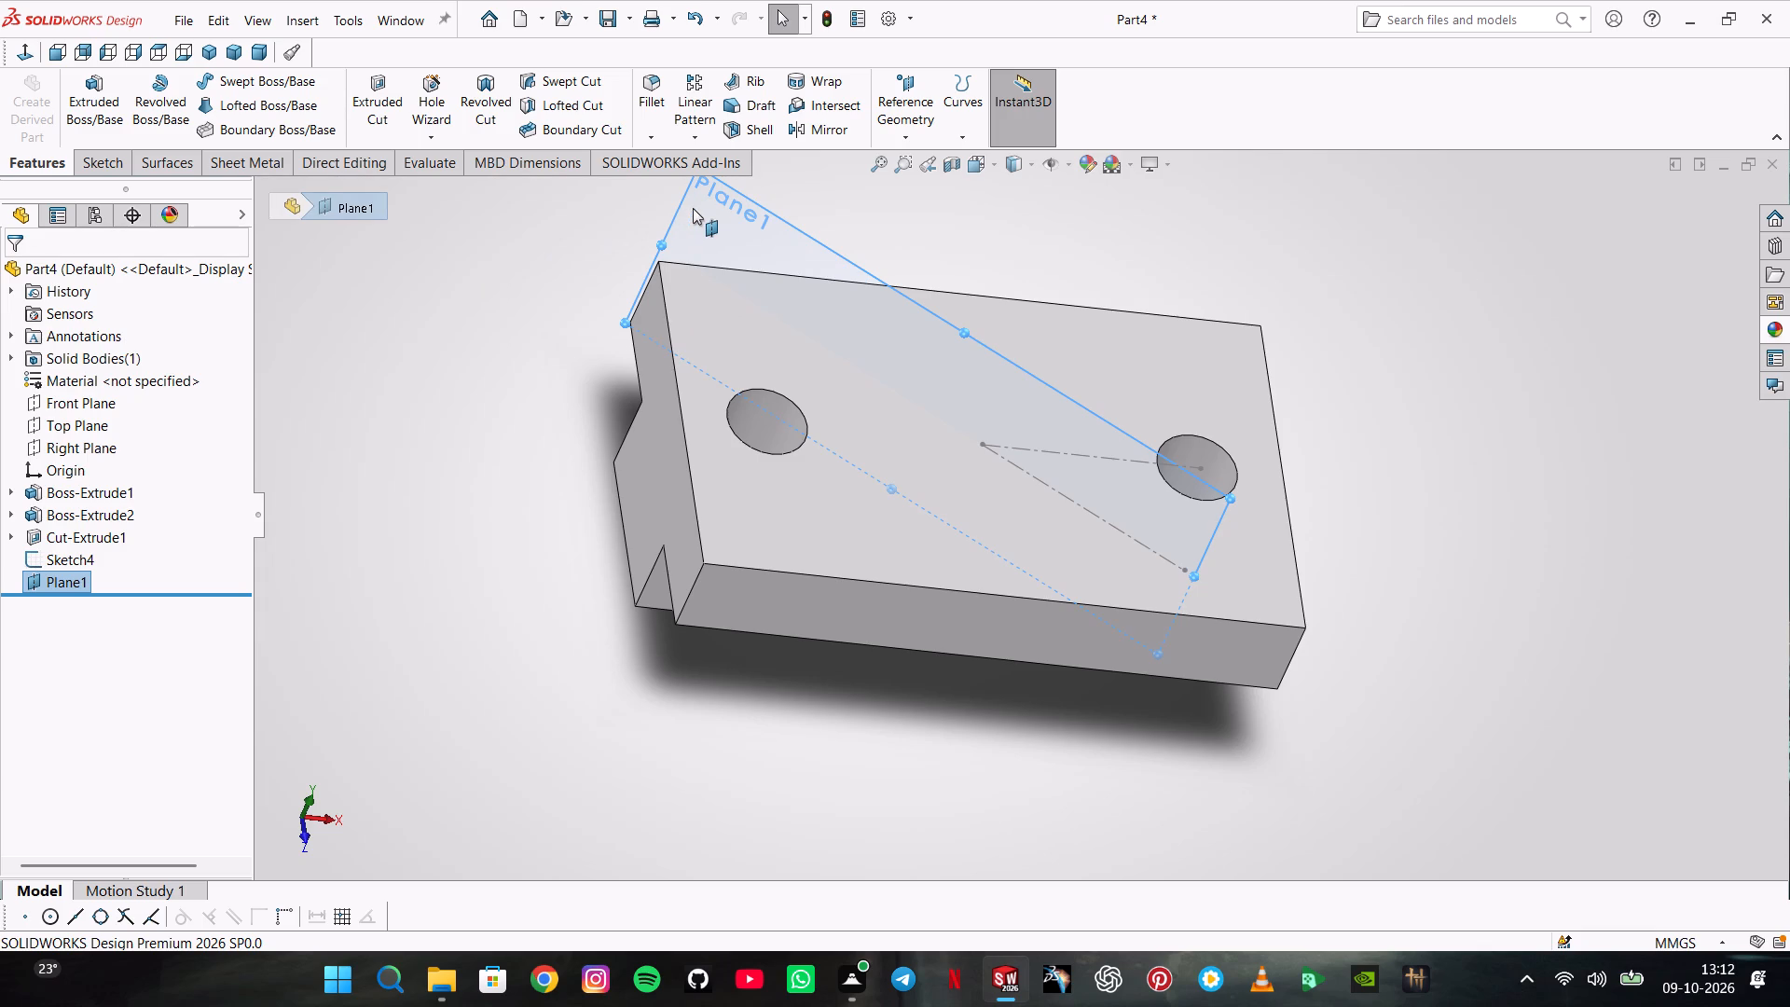
Open a sketch on the angled plane and draw two concentric circles at the origin, radii about 10.8 mm and 16 mm.
left_click(693, 208)
left_click(783, 152)
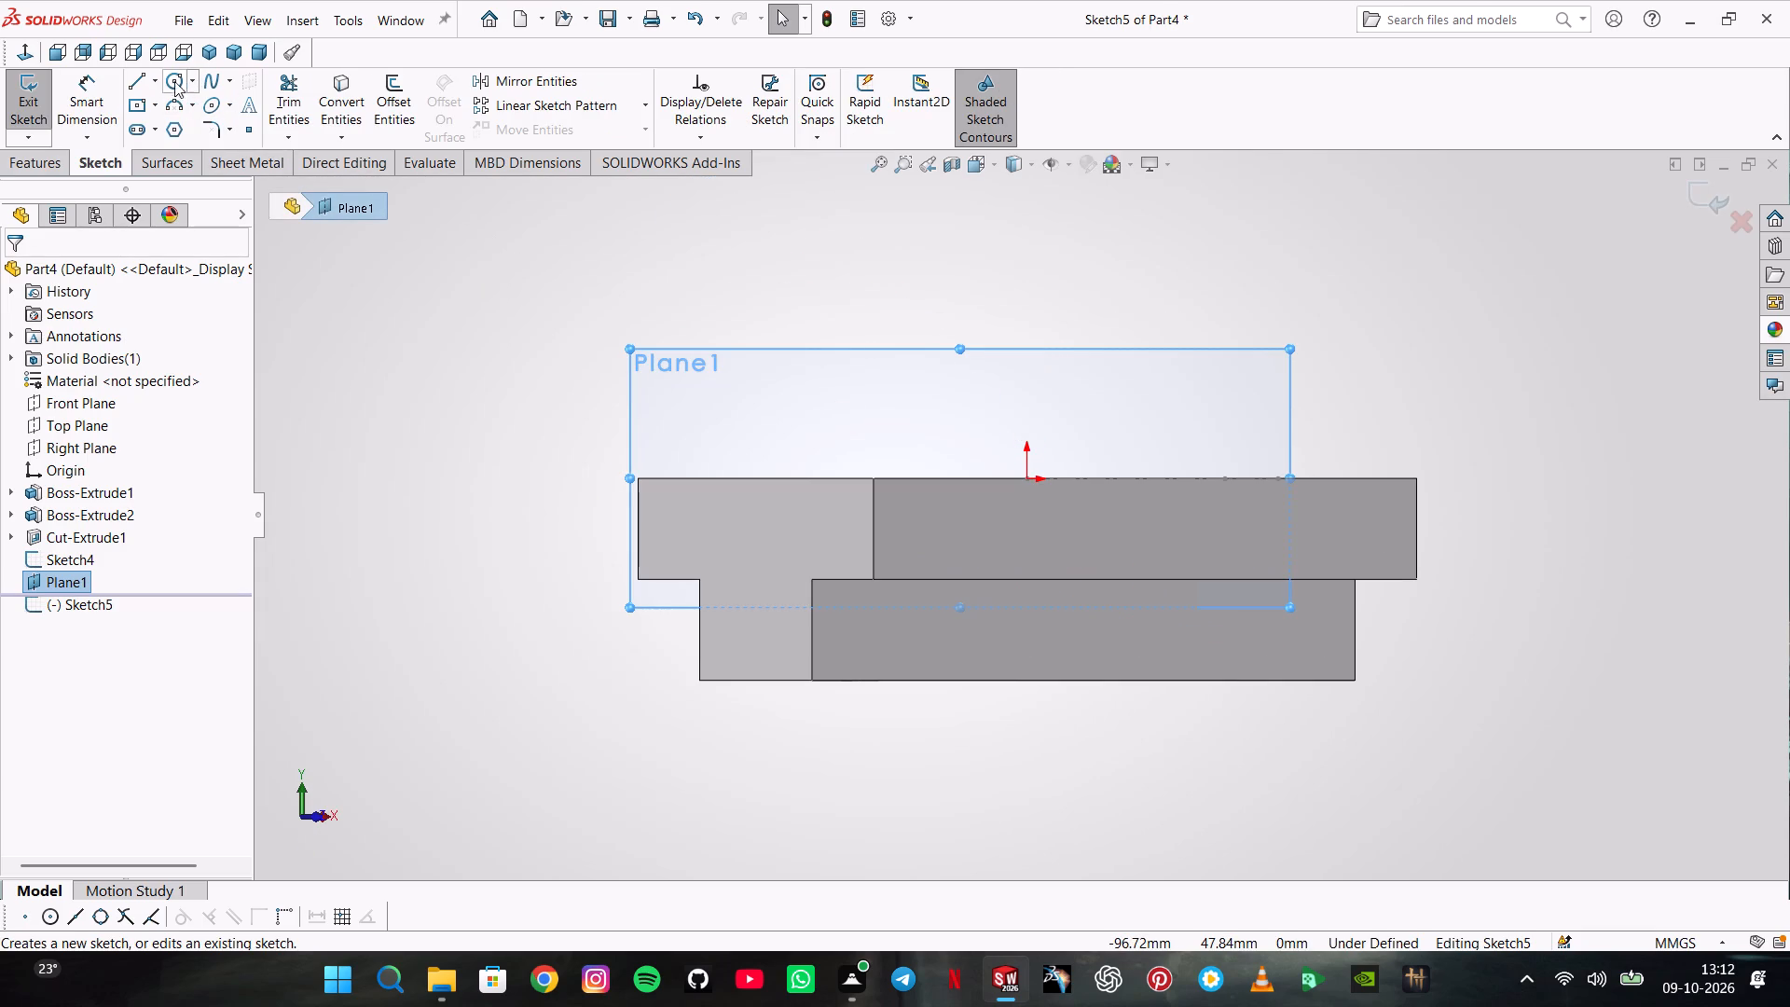
left_click(169, 82)
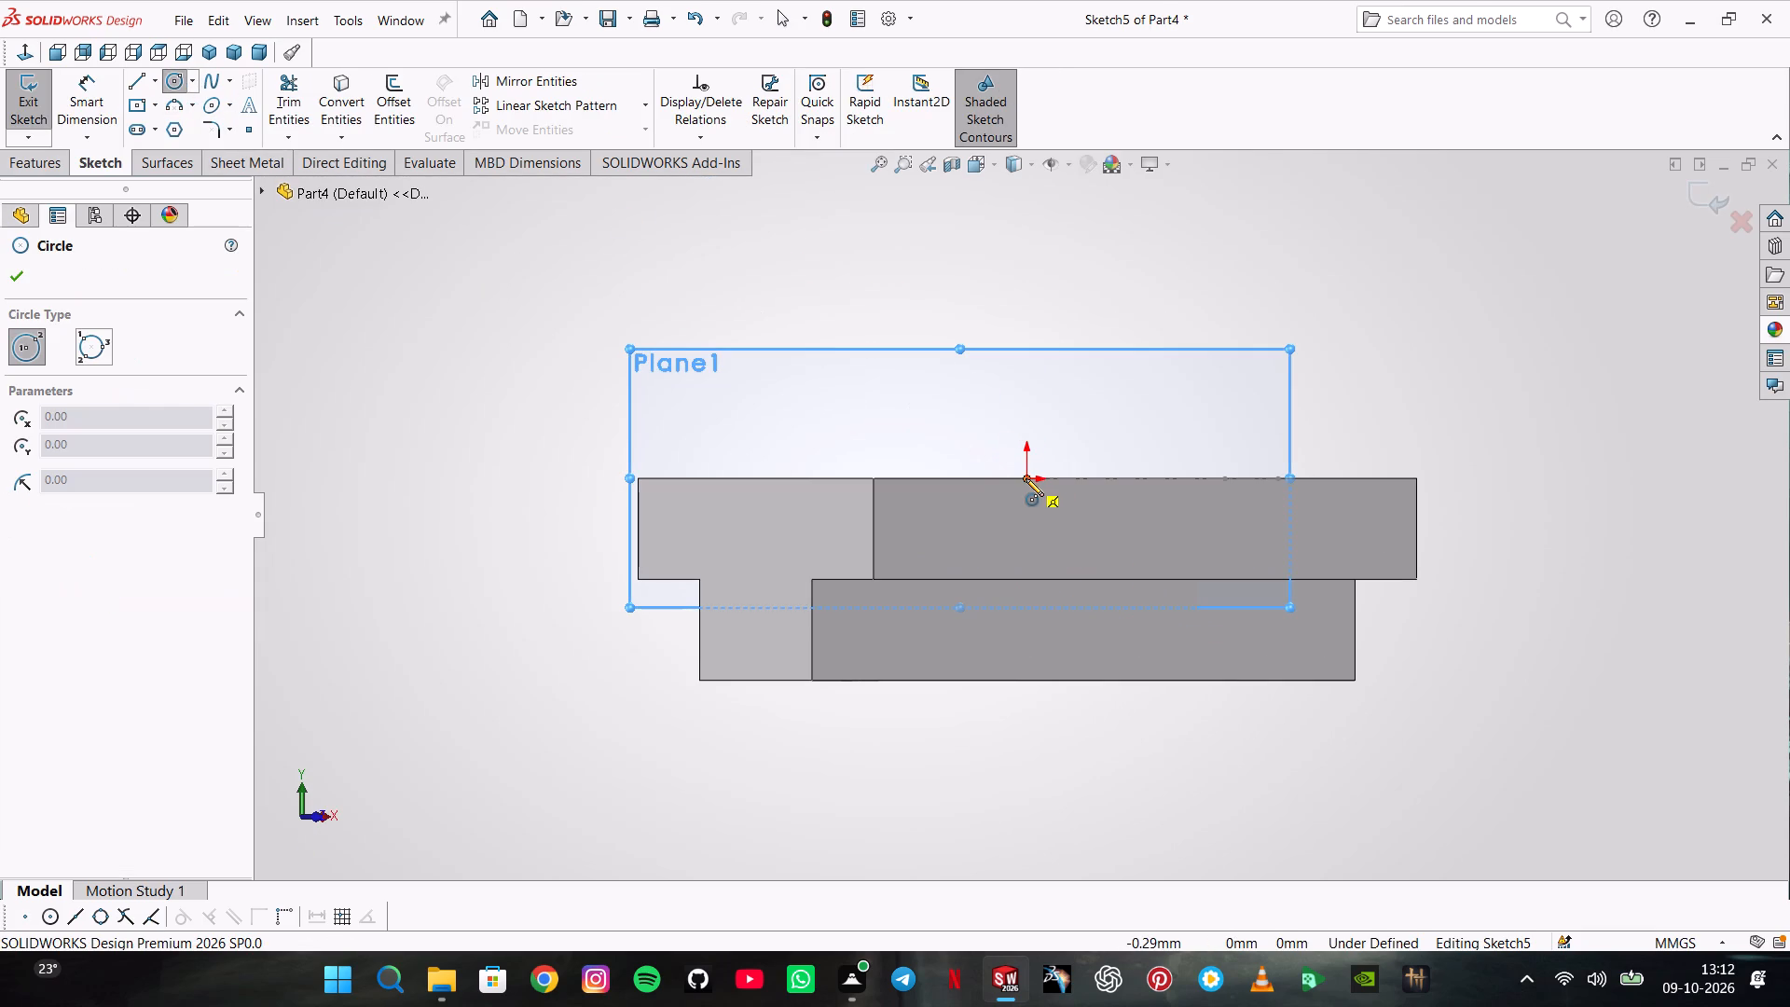
left_click(1026, 478)
left_click(1068, 532)
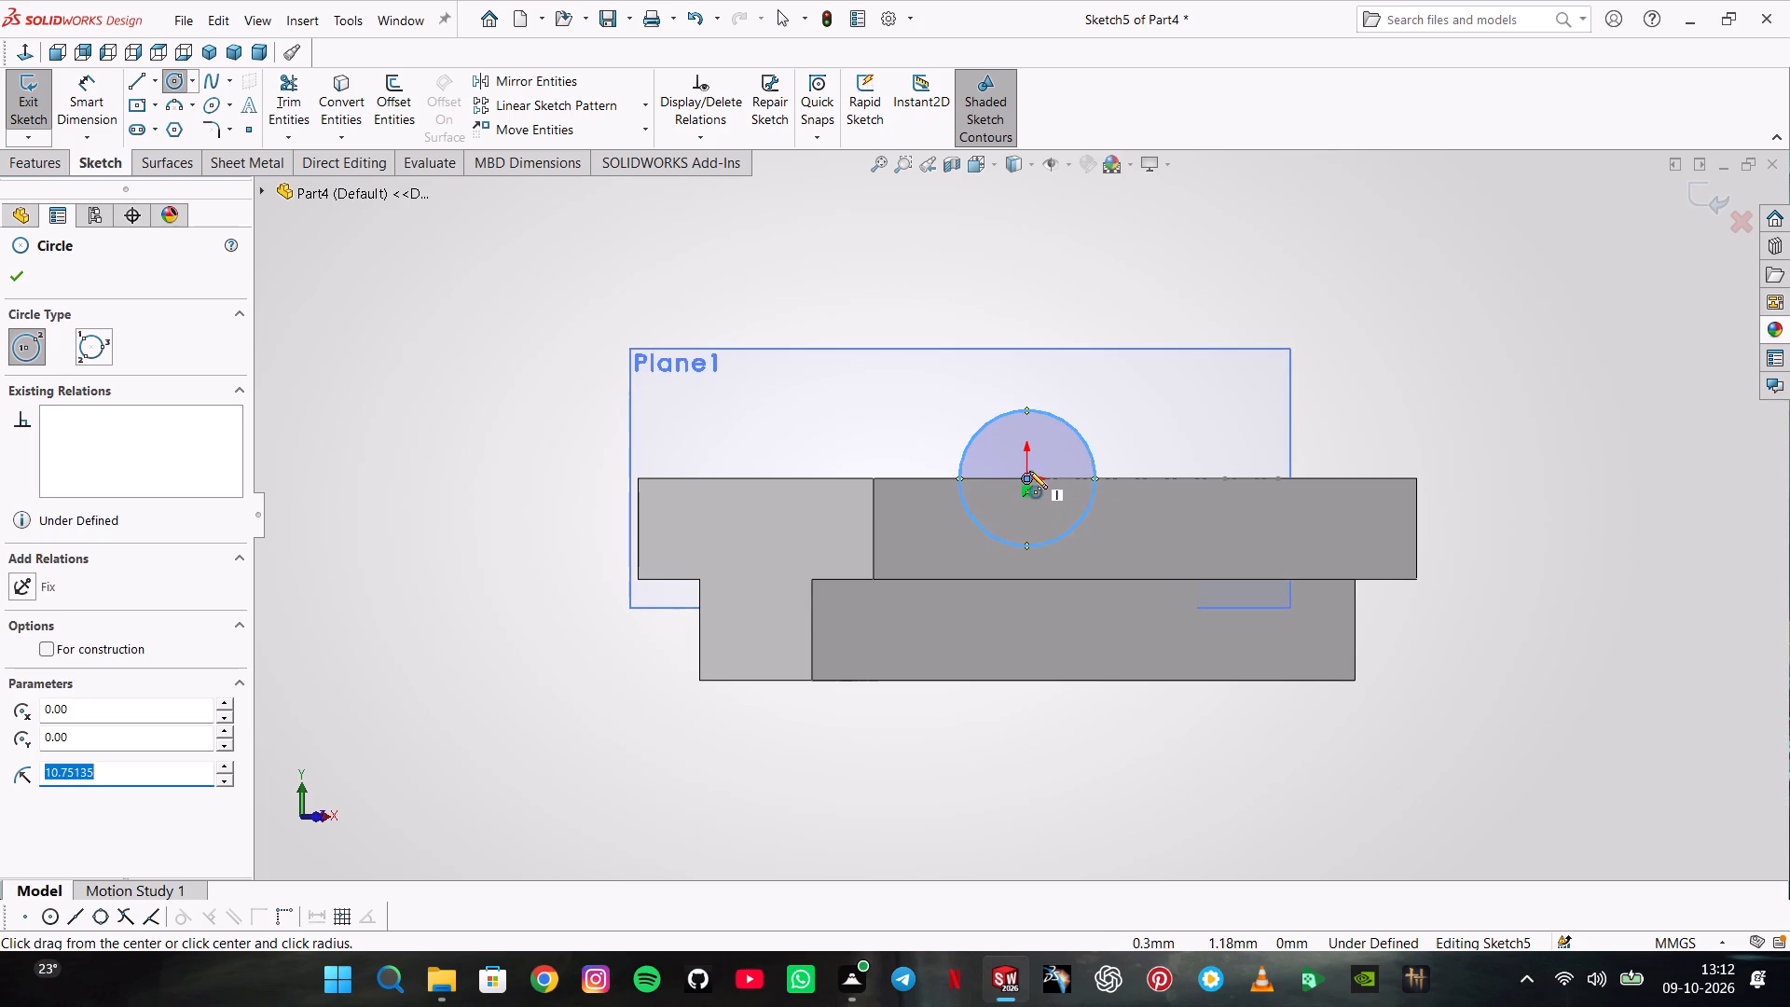
left_click(1026, 476)
left_click(1096, 552)
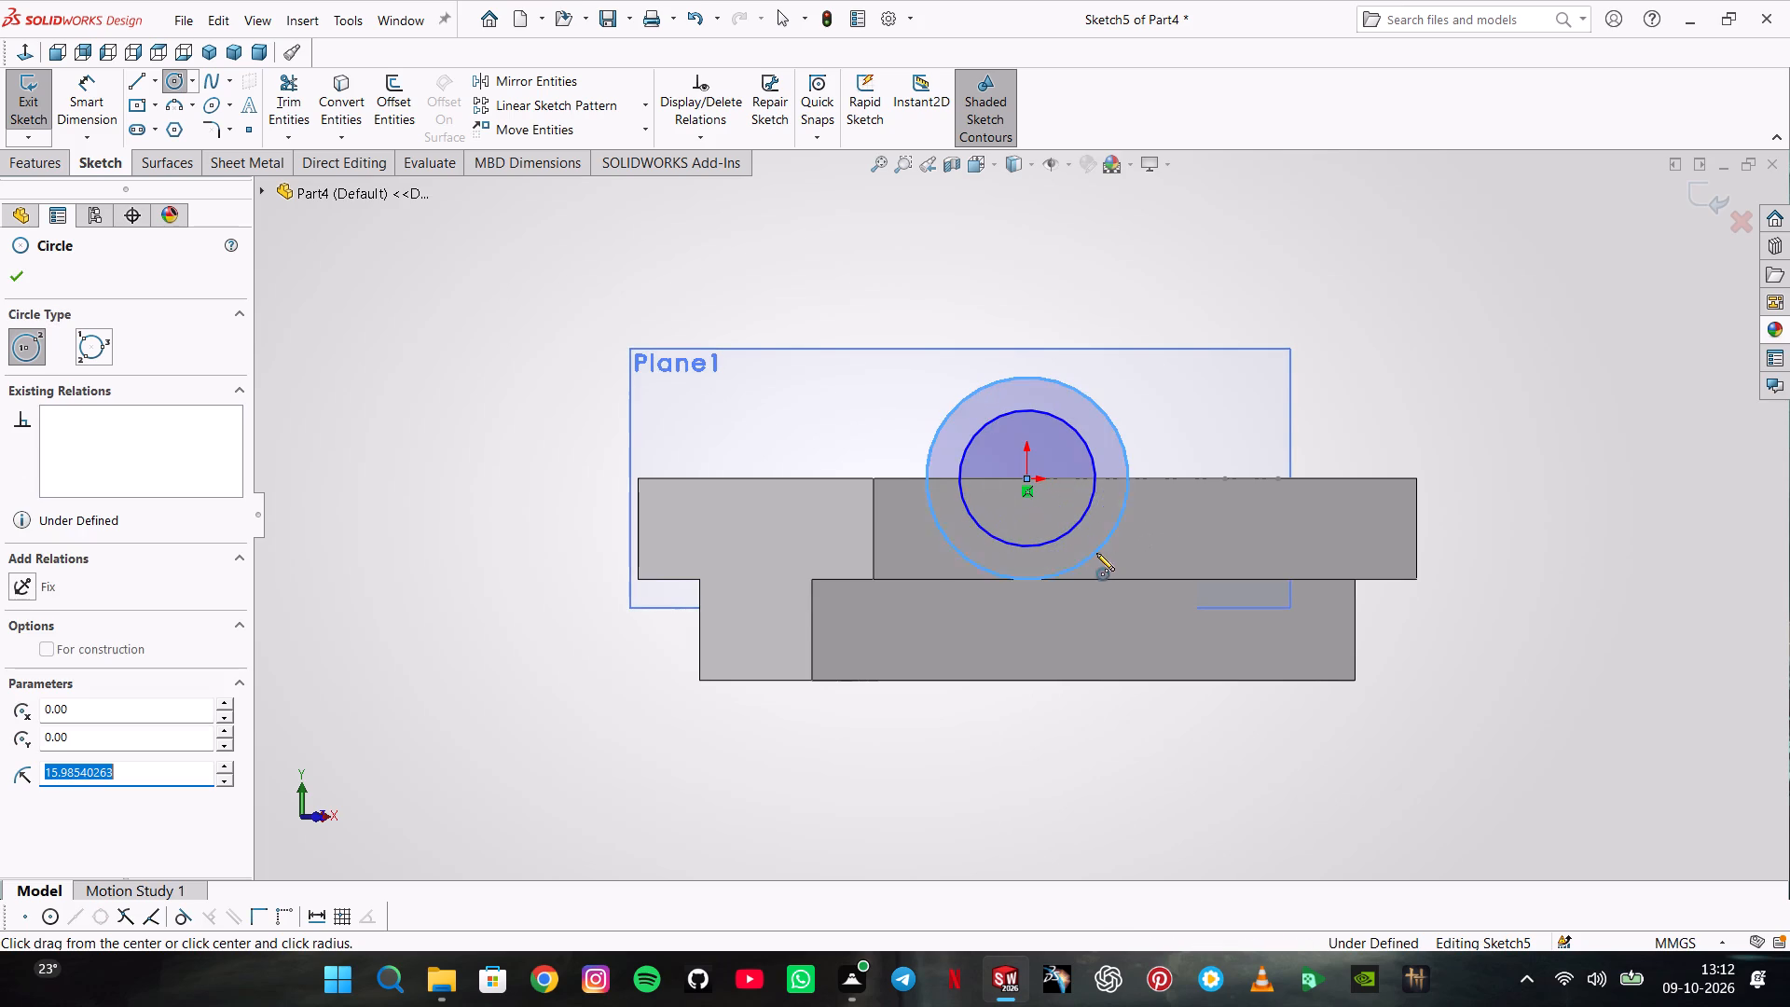
Dimension the larger circle's diameter as 21 mm.
left_click(114, 108)
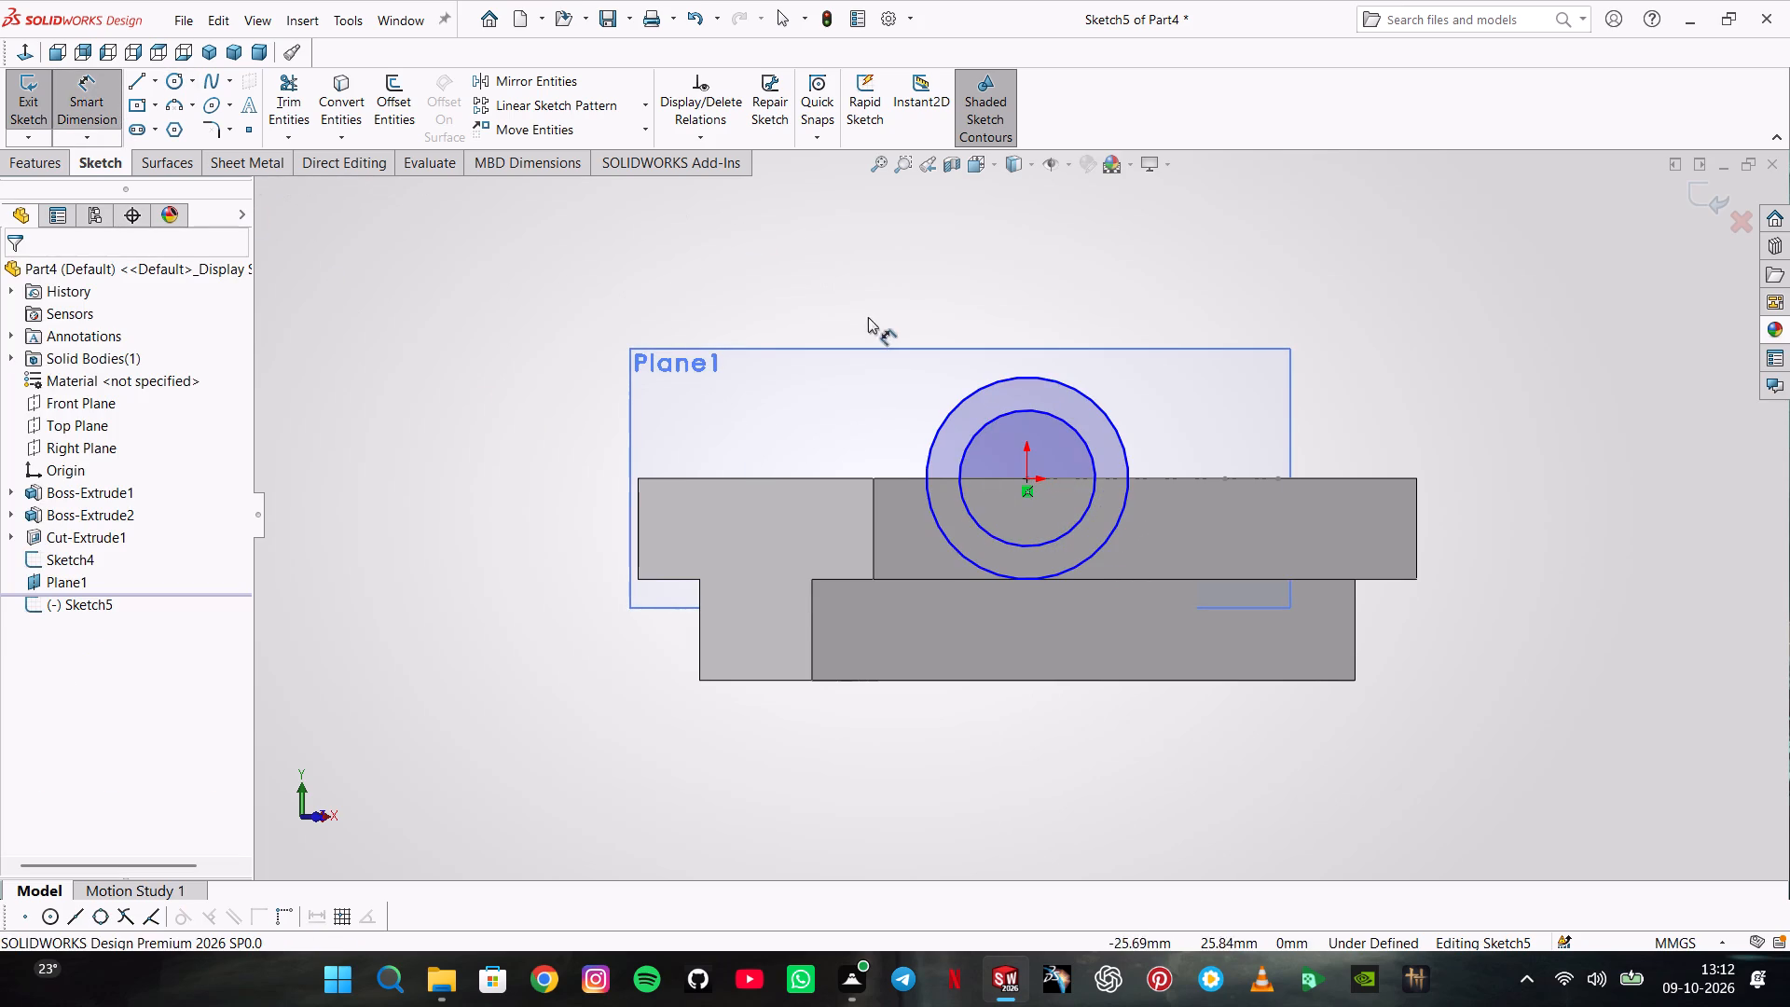
left_click(1027, 373)
left_click(1262, 380)
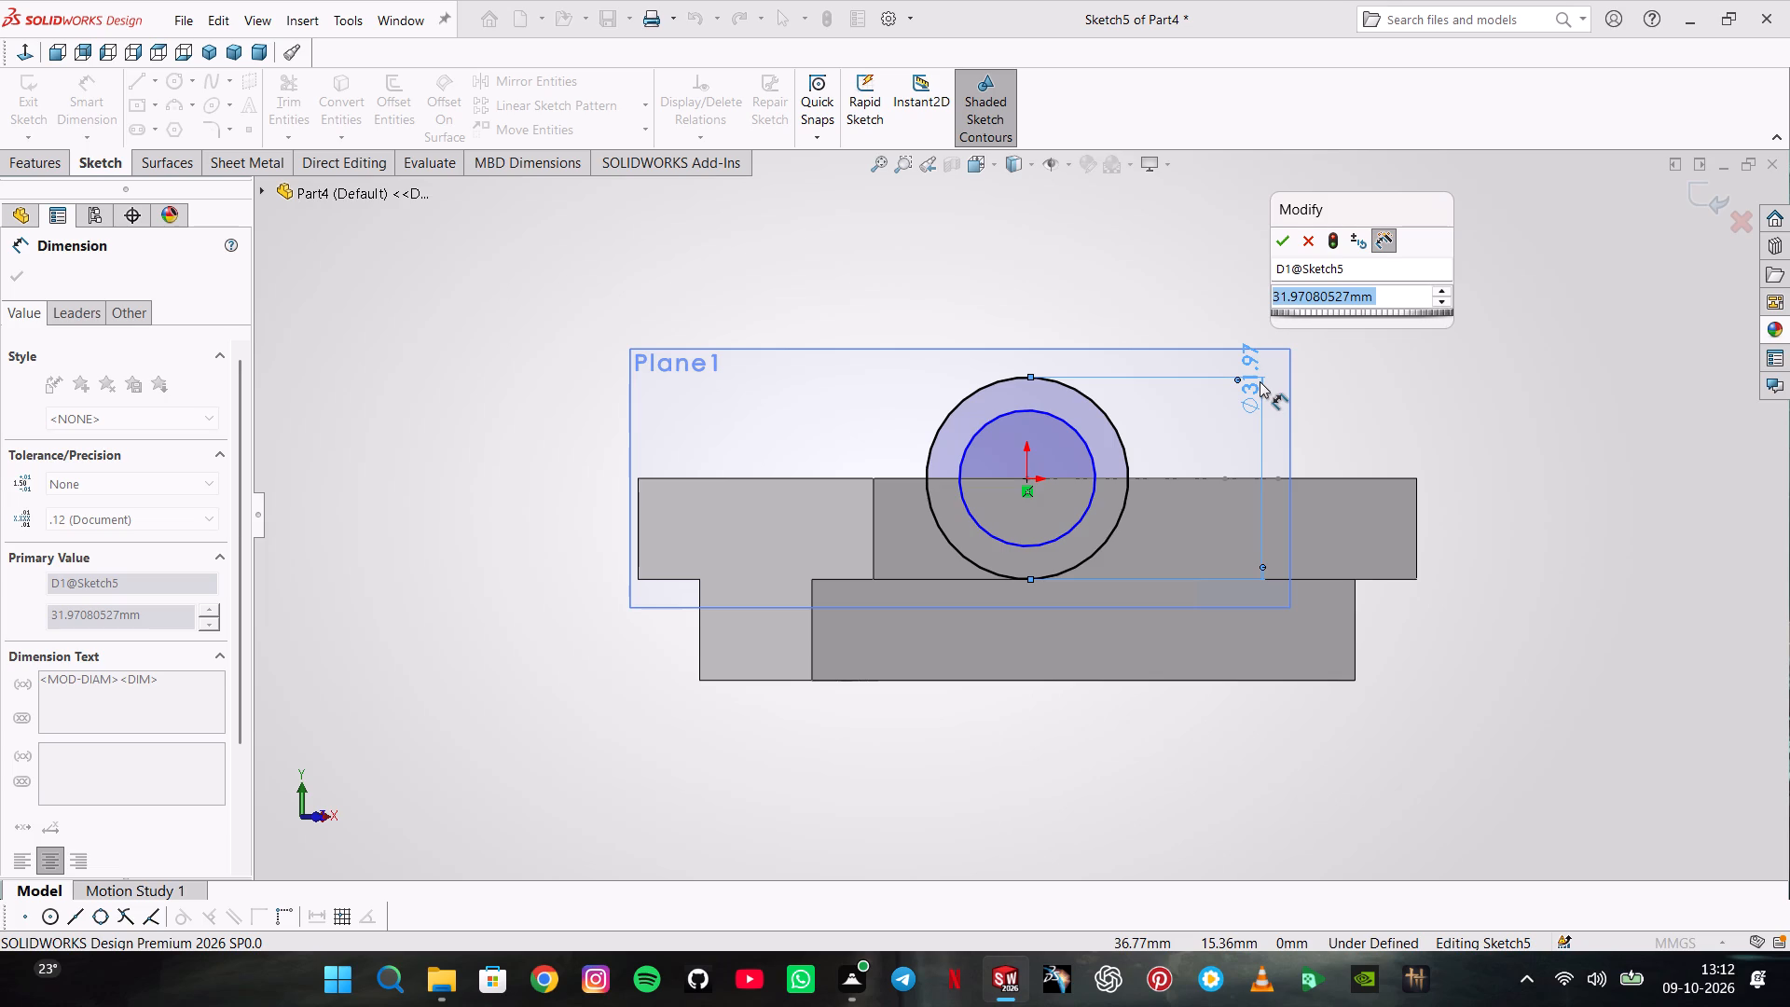
type("21")
key("Return")
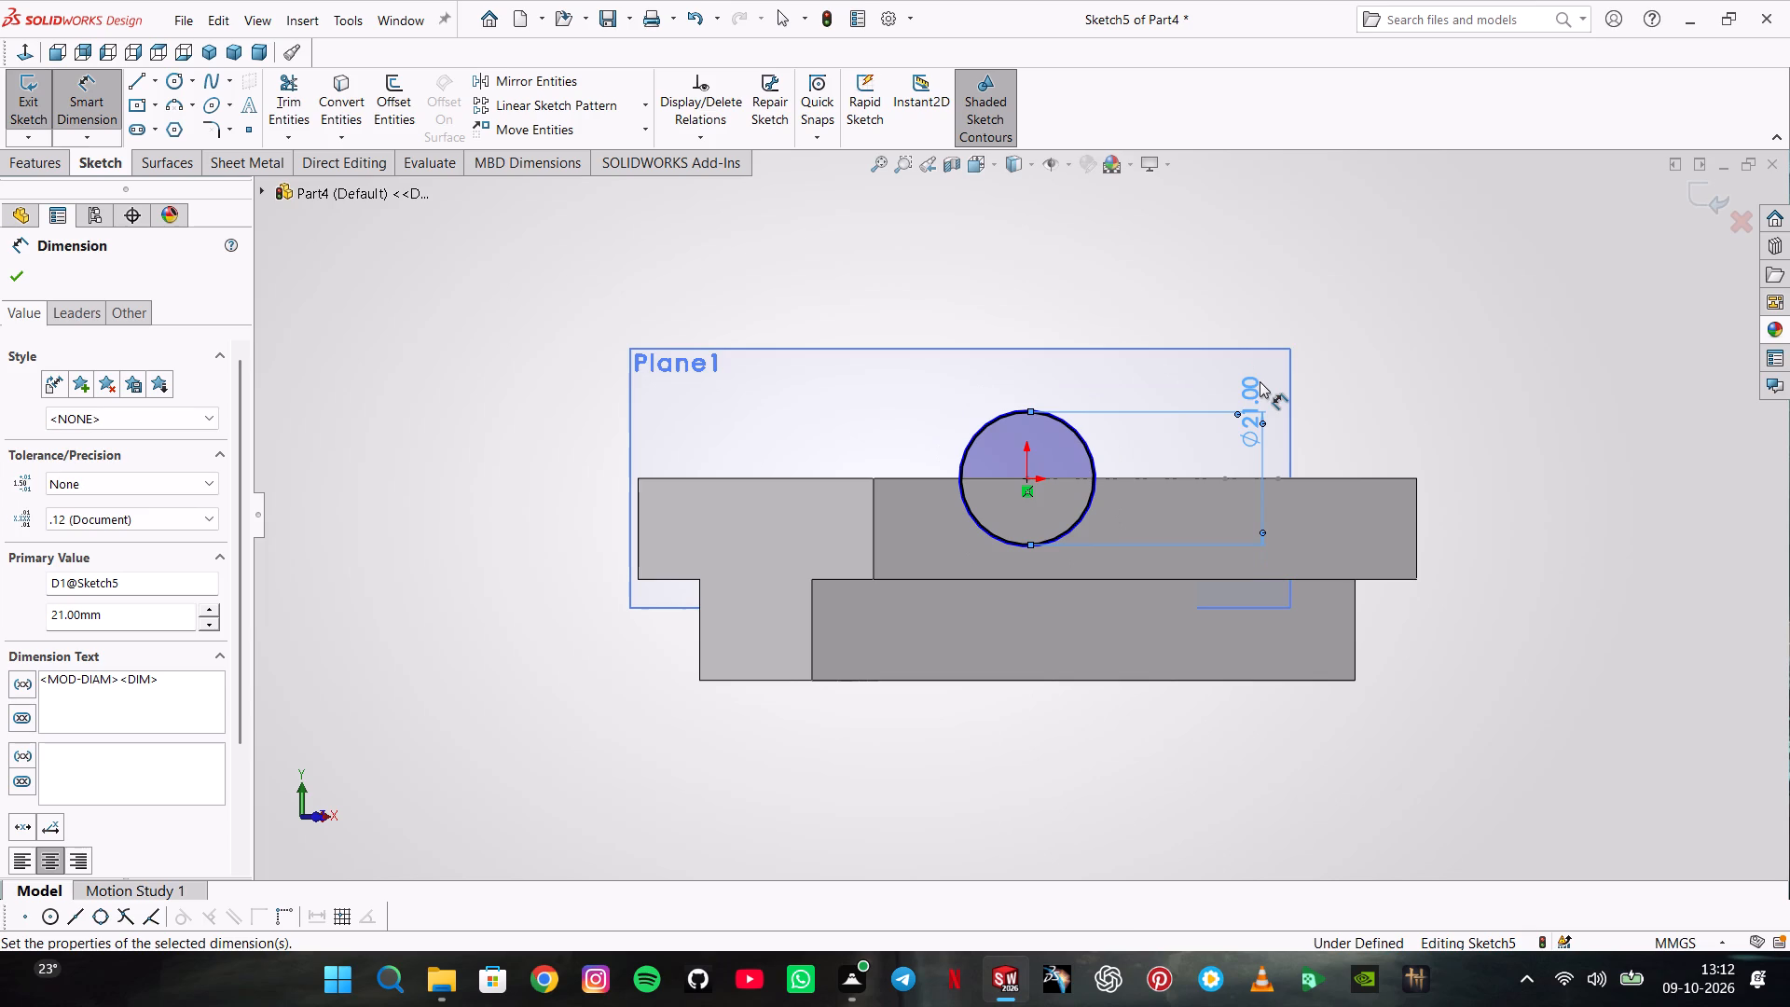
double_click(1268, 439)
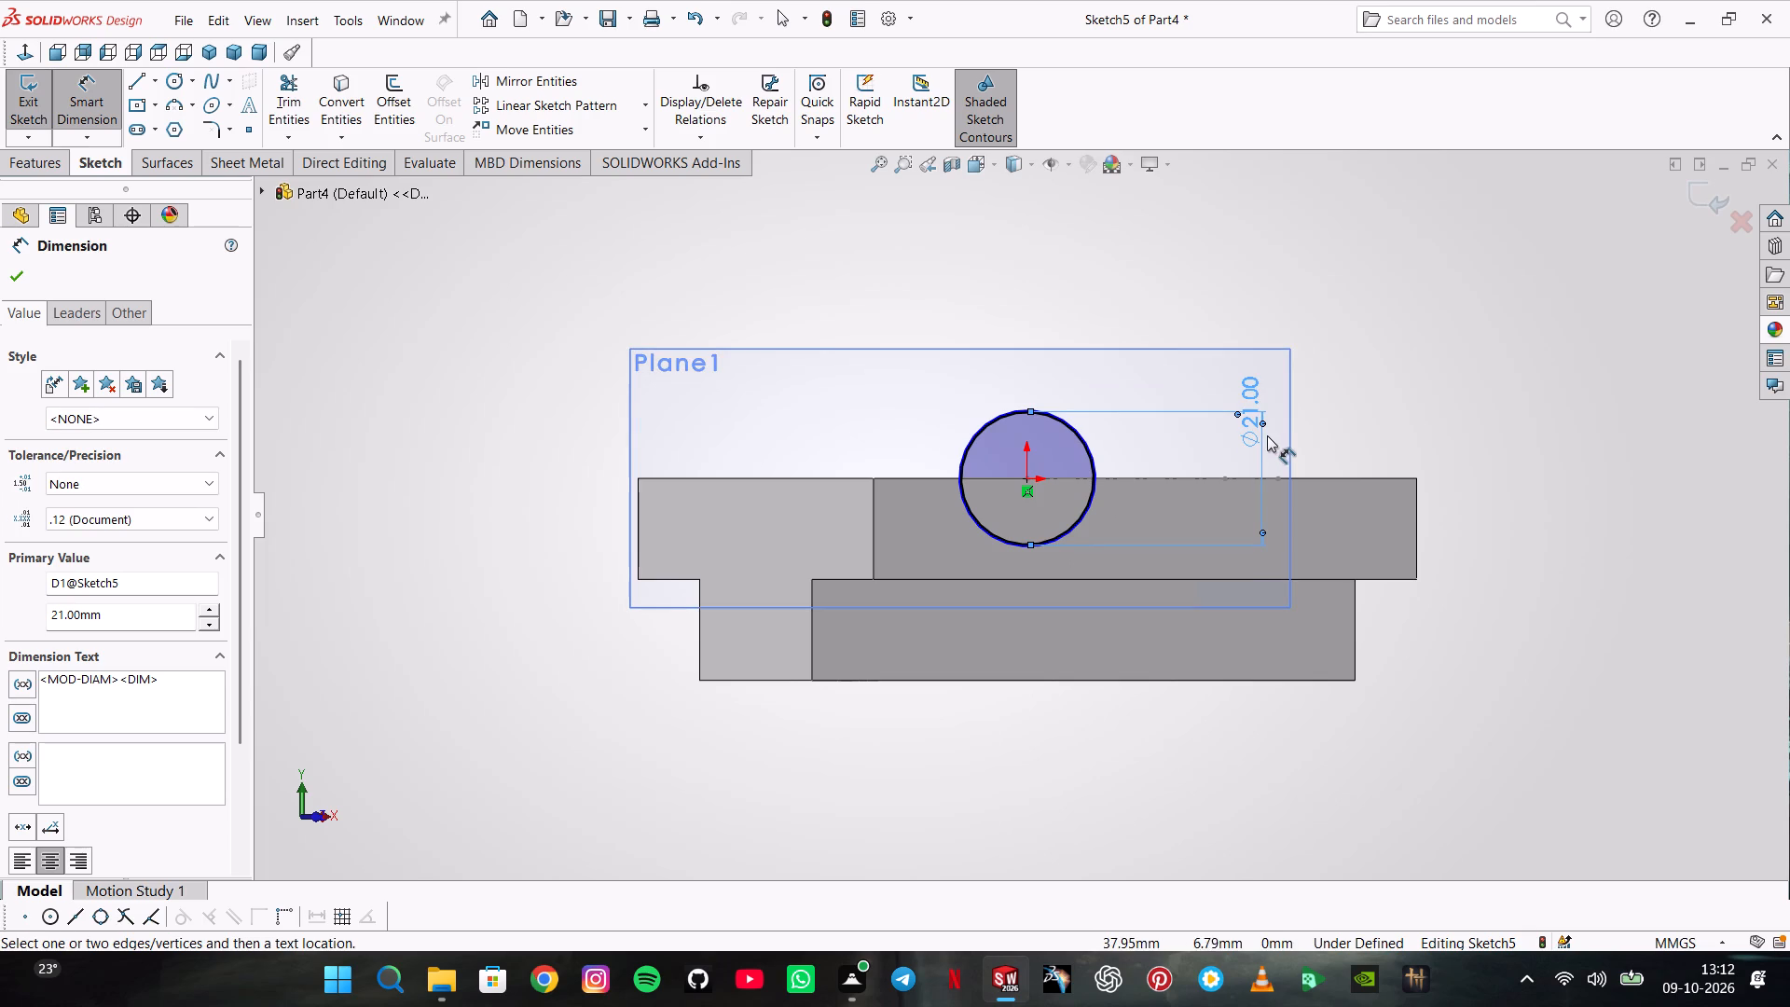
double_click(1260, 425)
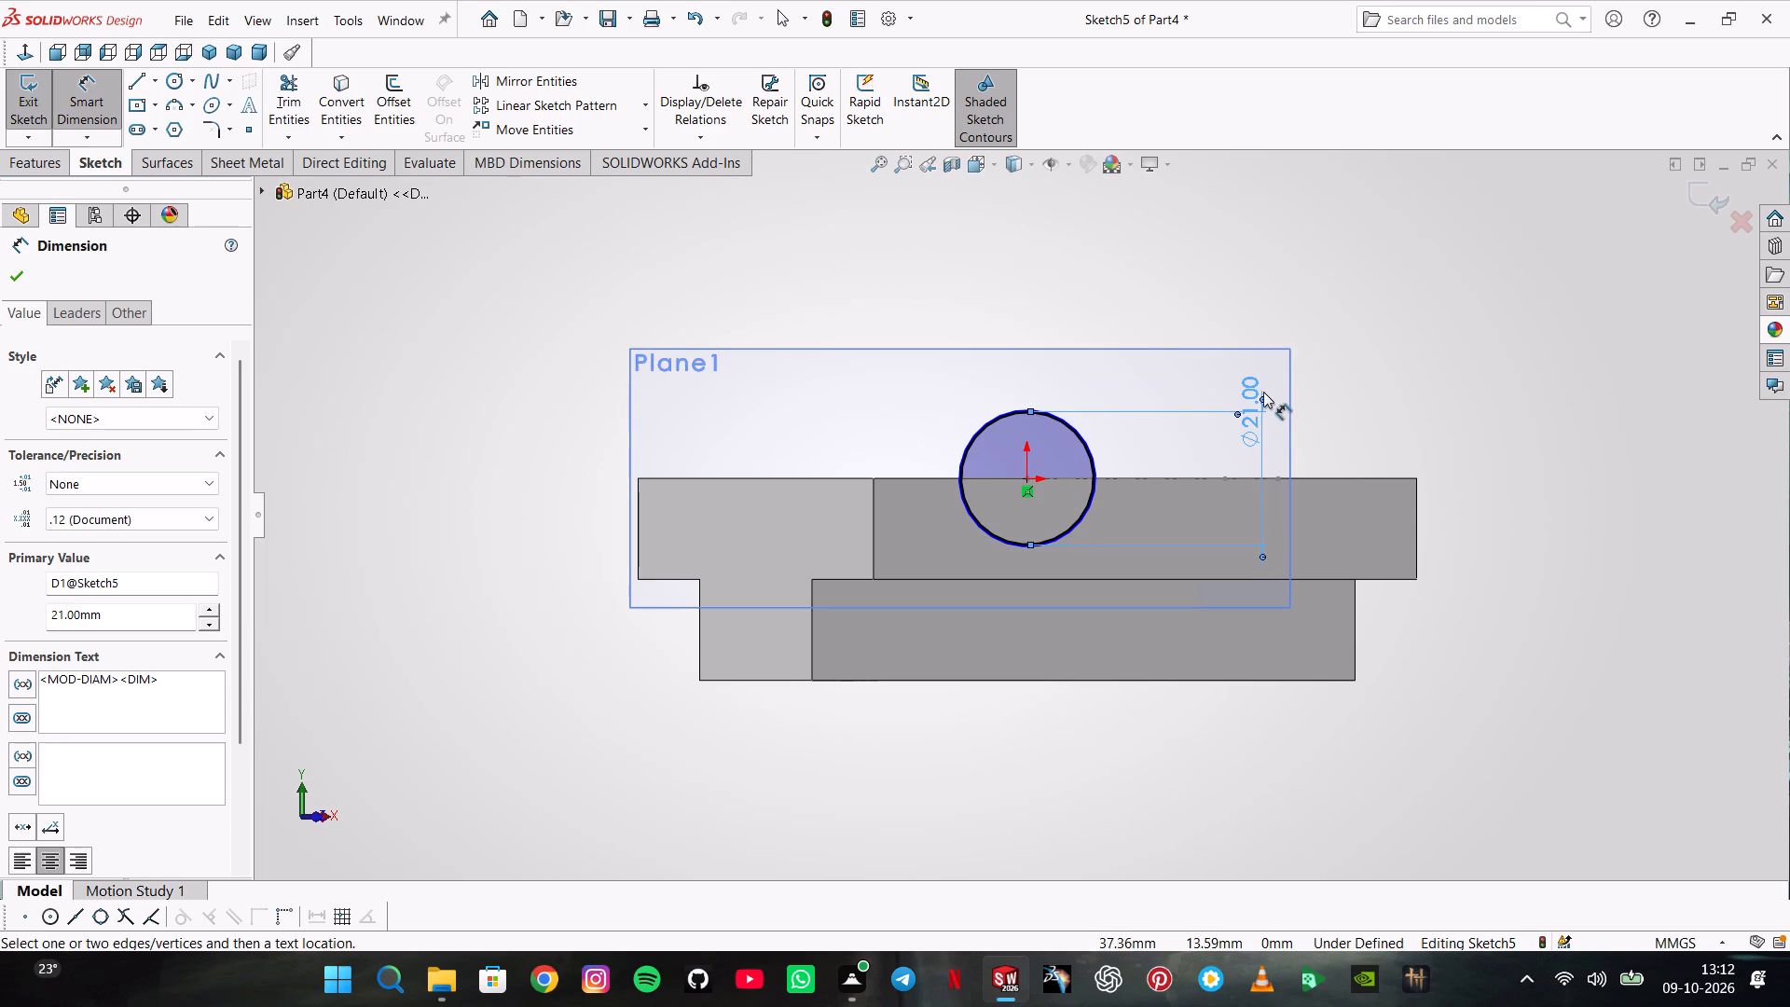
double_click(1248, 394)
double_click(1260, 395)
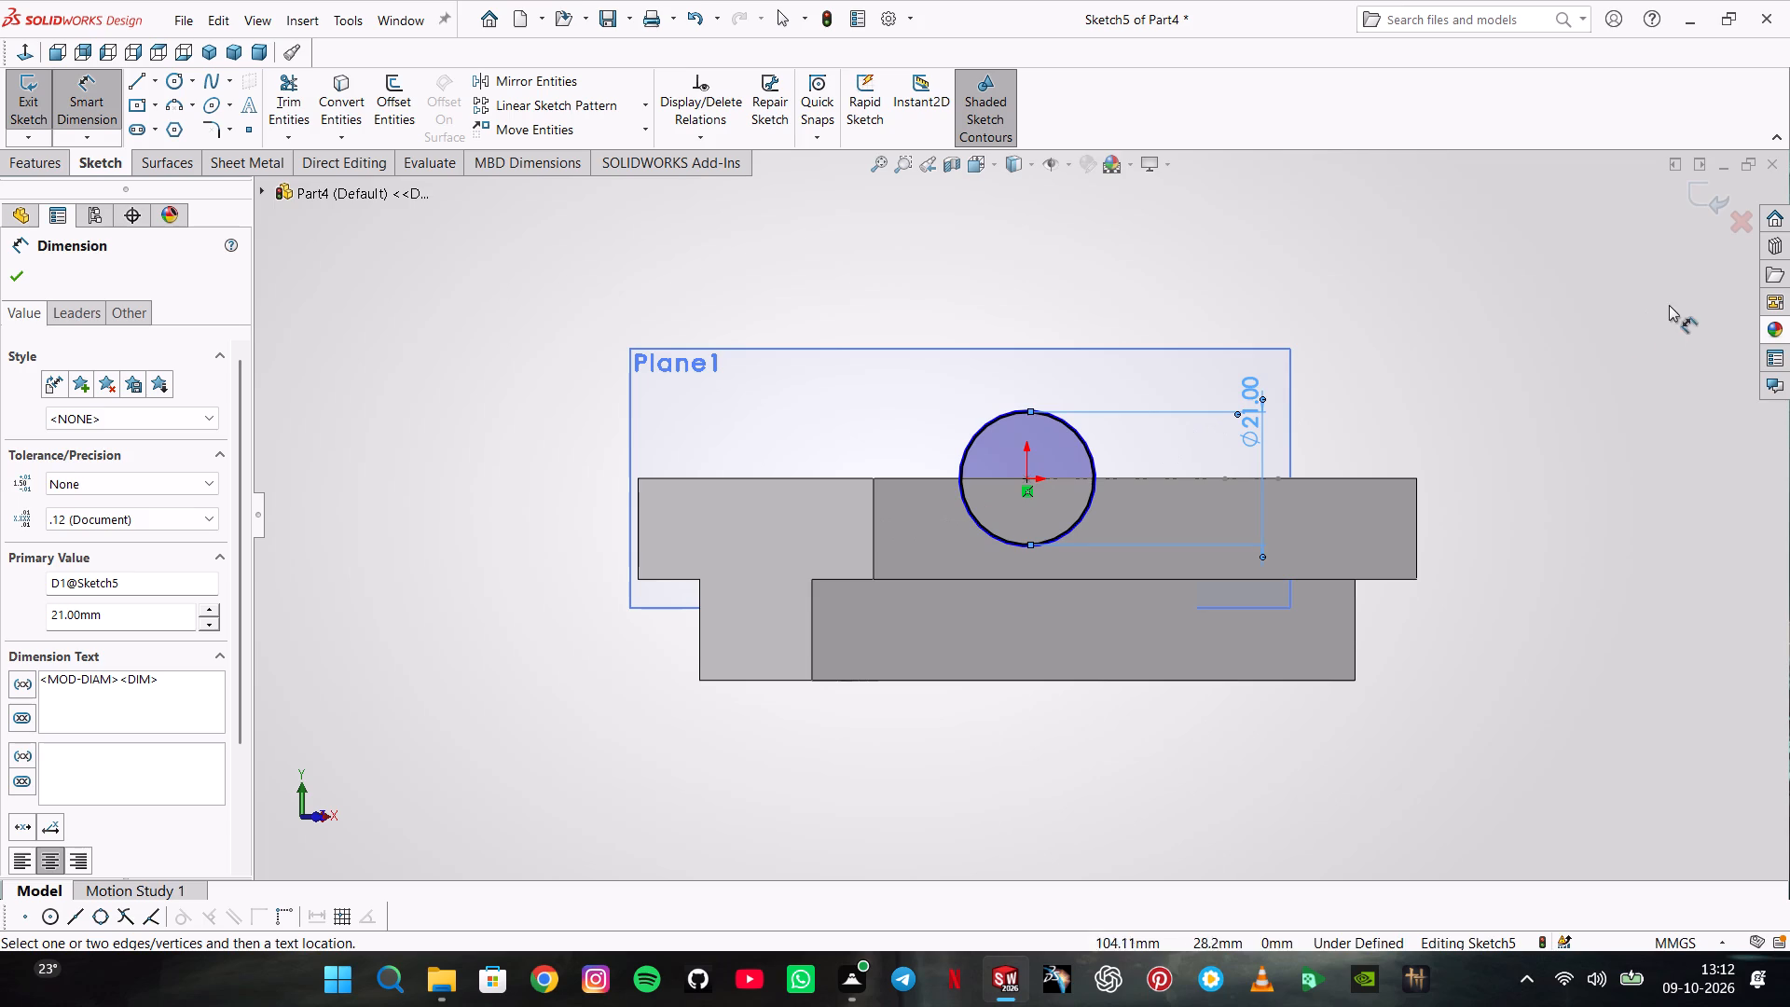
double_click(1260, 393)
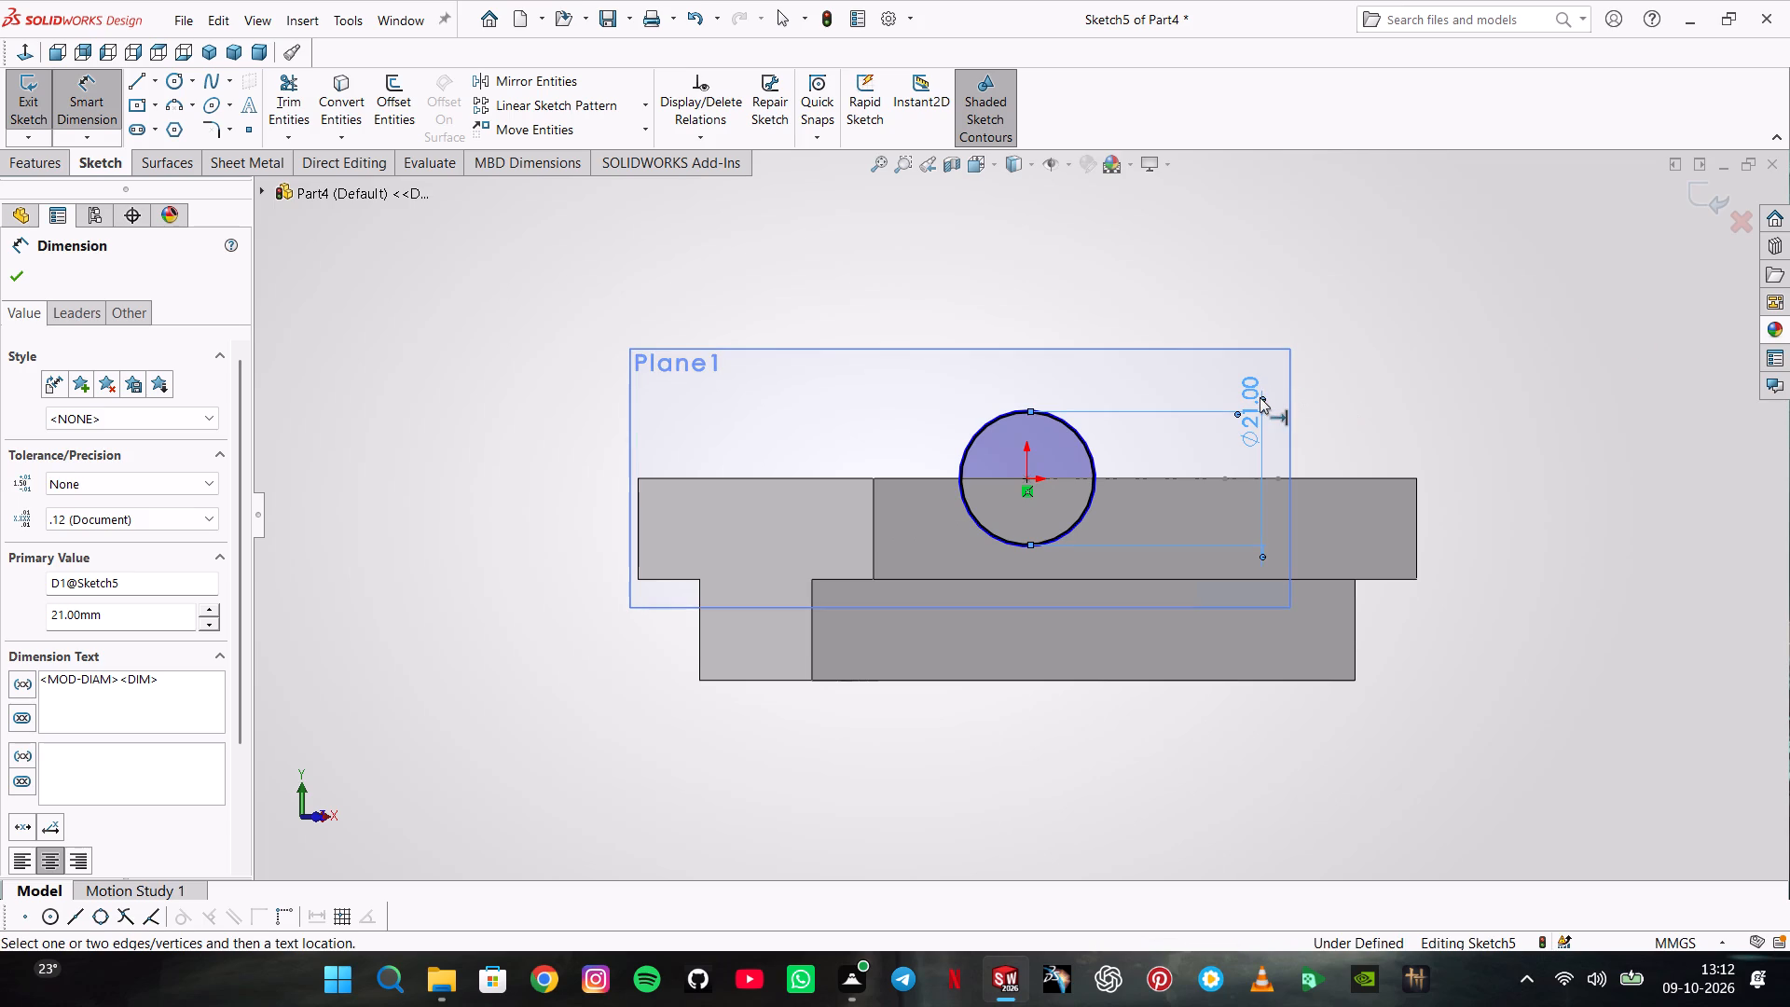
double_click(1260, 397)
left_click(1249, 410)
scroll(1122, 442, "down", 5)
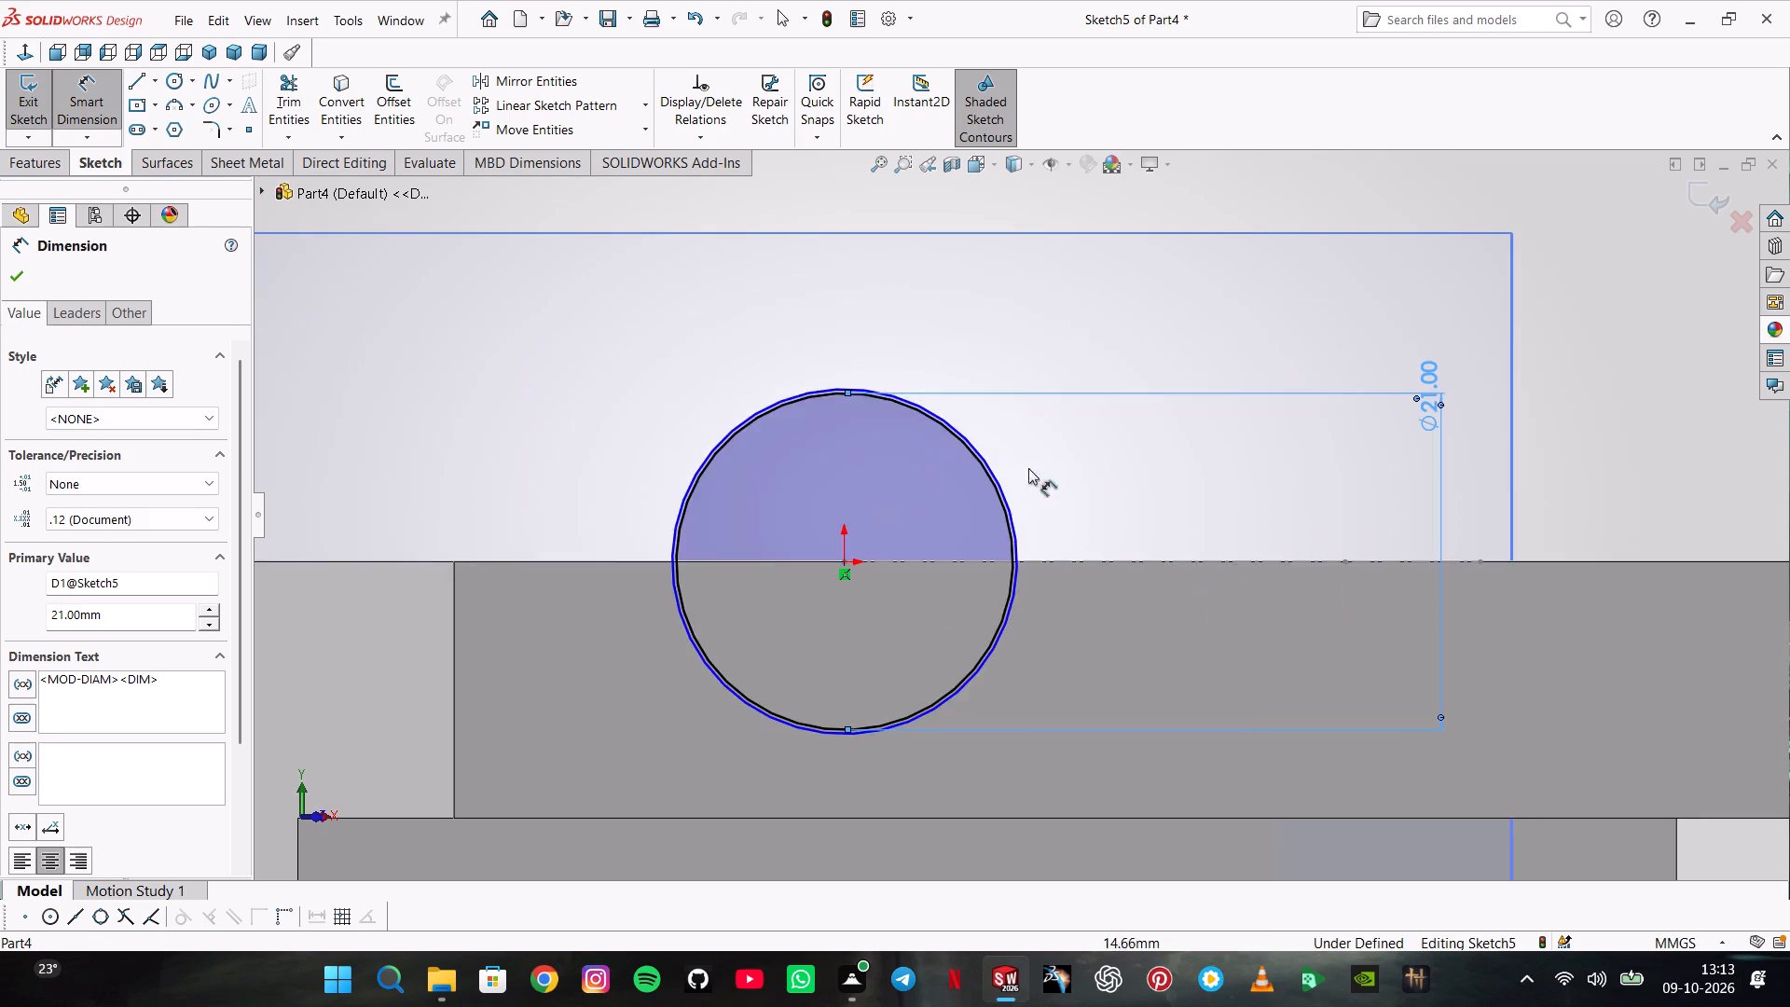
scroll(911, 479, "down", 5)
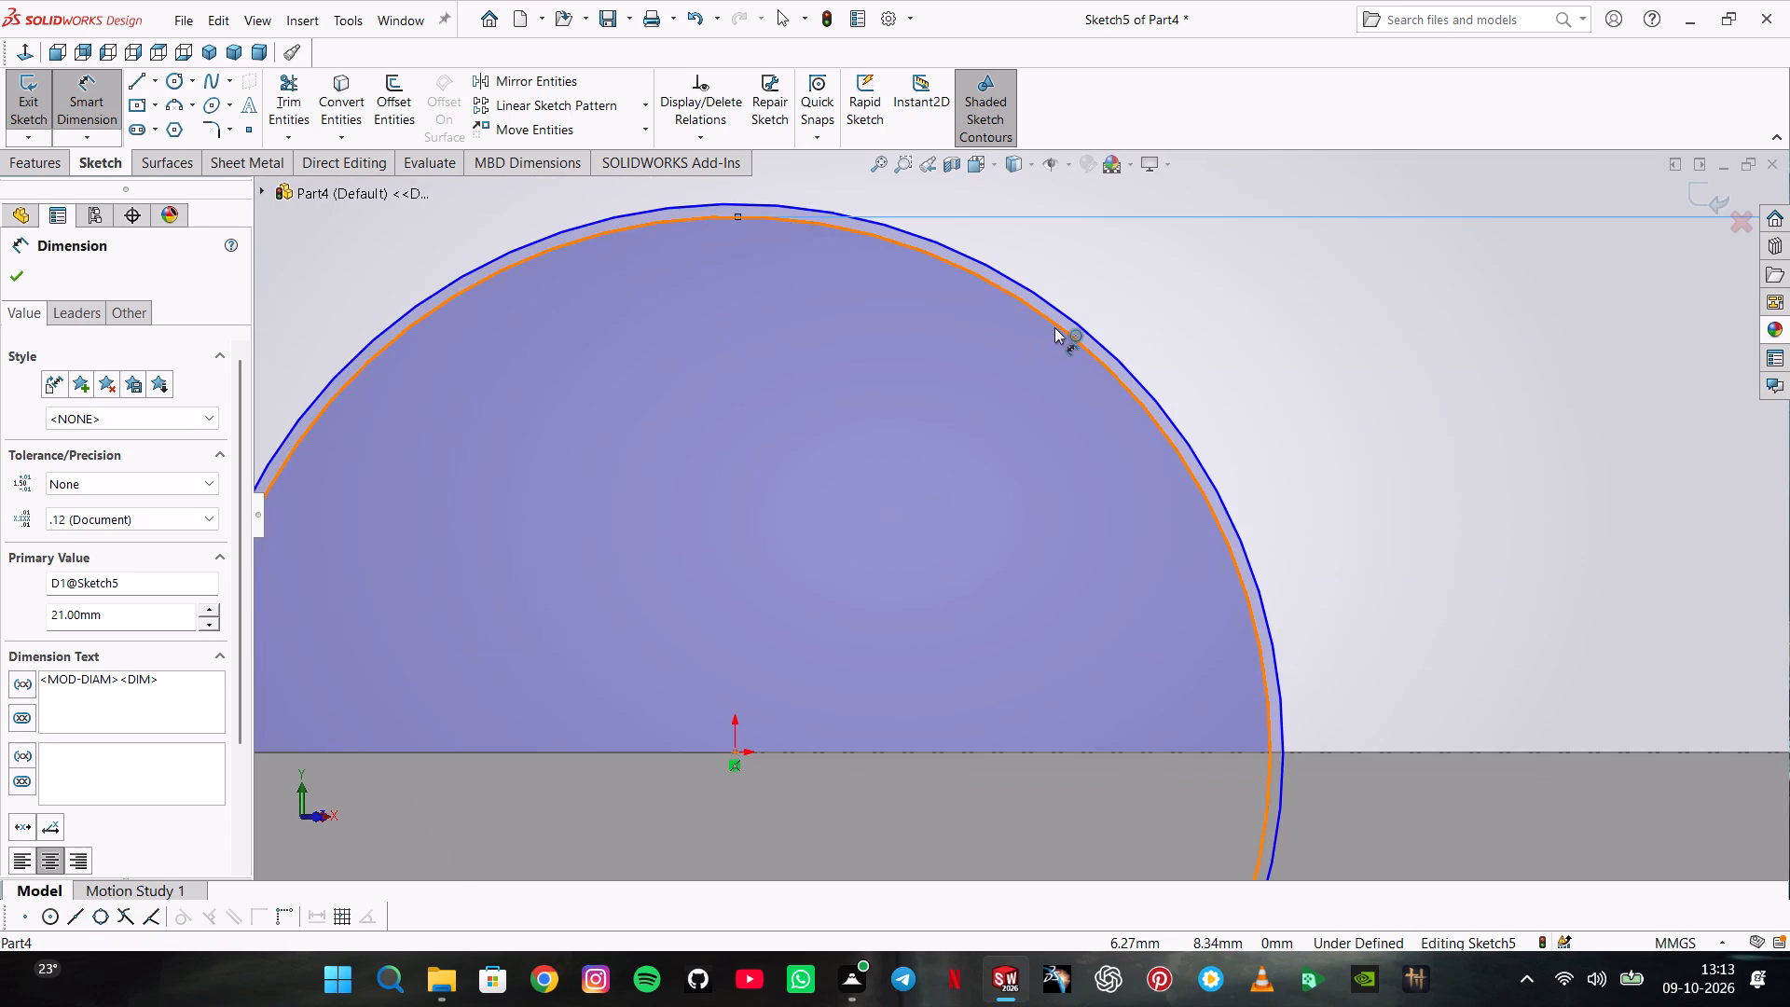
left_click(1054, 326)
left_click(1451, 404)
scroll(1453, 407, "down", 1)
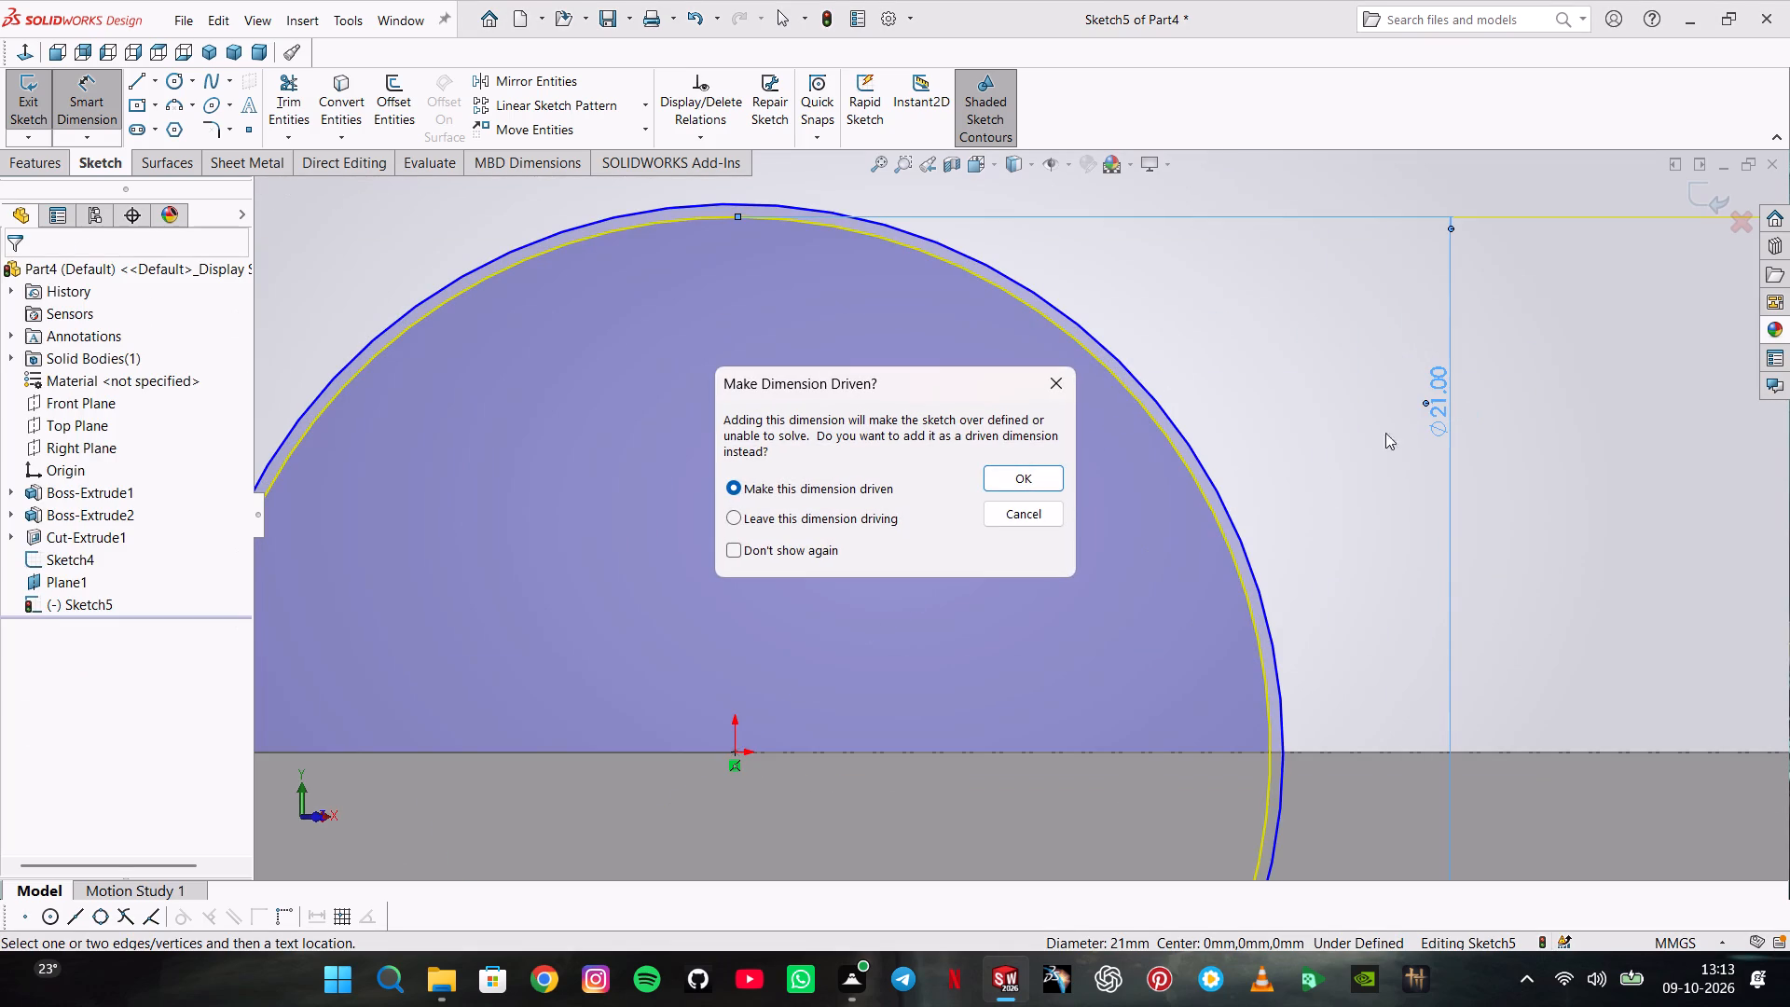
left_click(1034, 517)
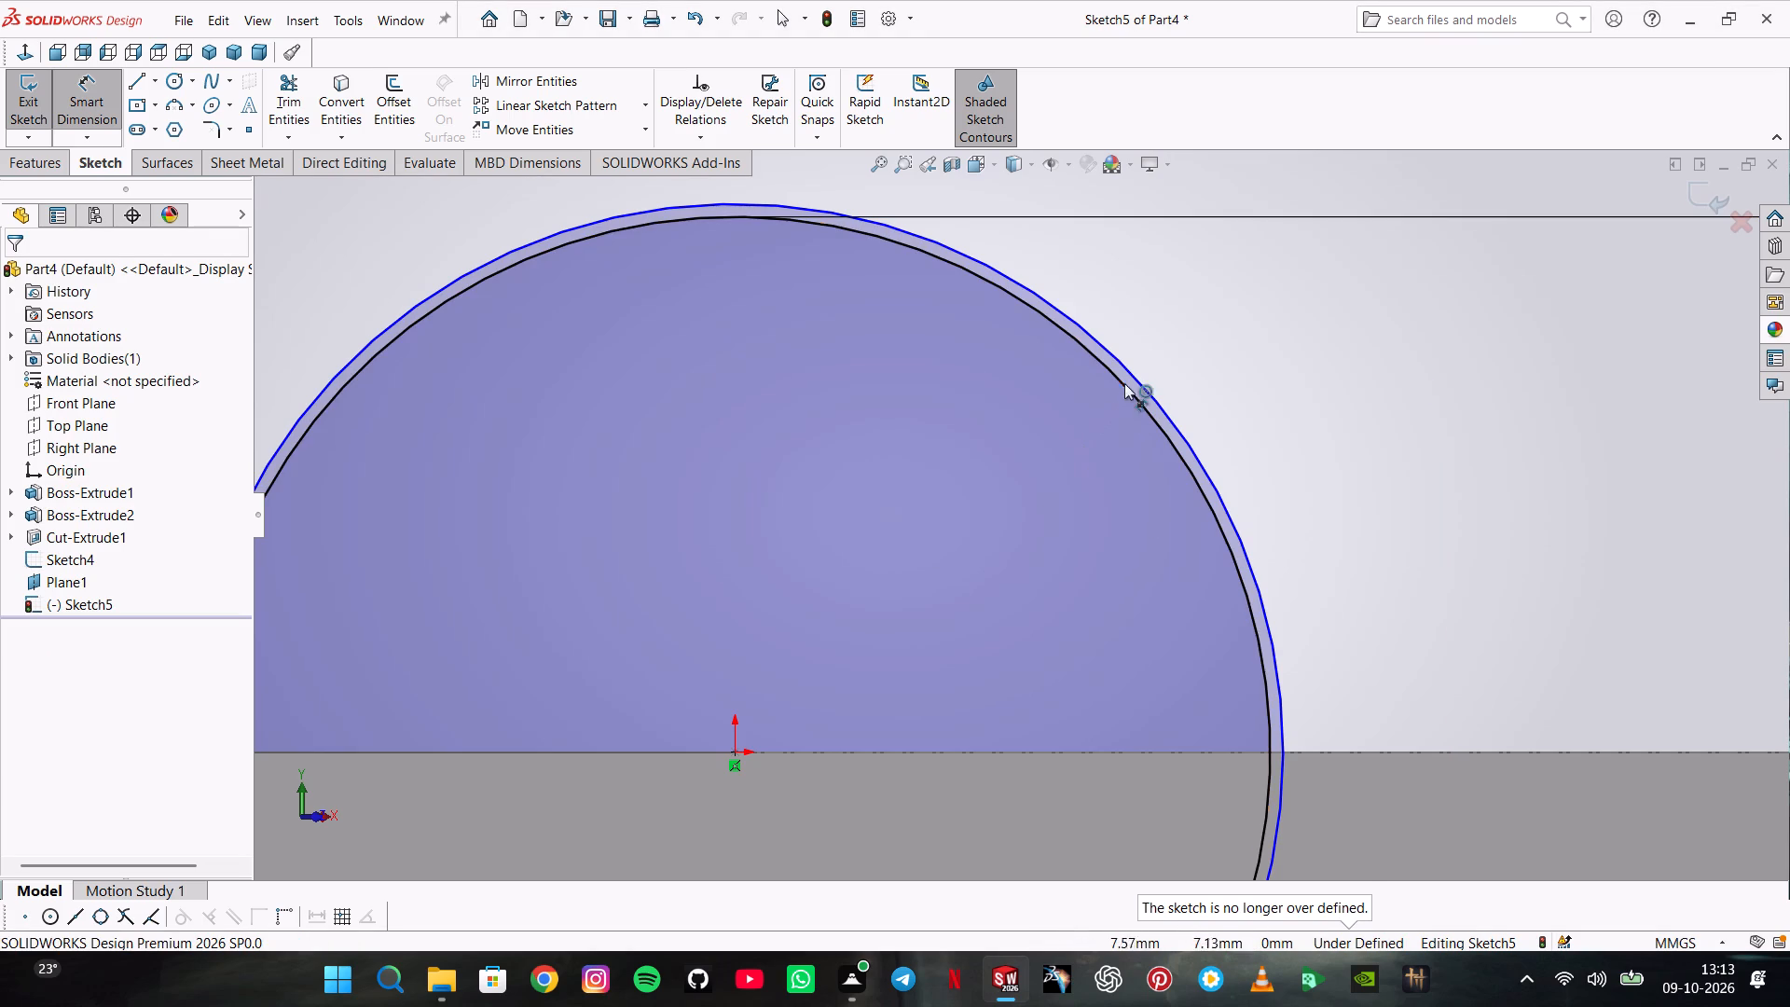
Dimension the other, still undimensioned circle's diameter as 30 mm.
left_click(1135, 374)
left_click(1377, 397)
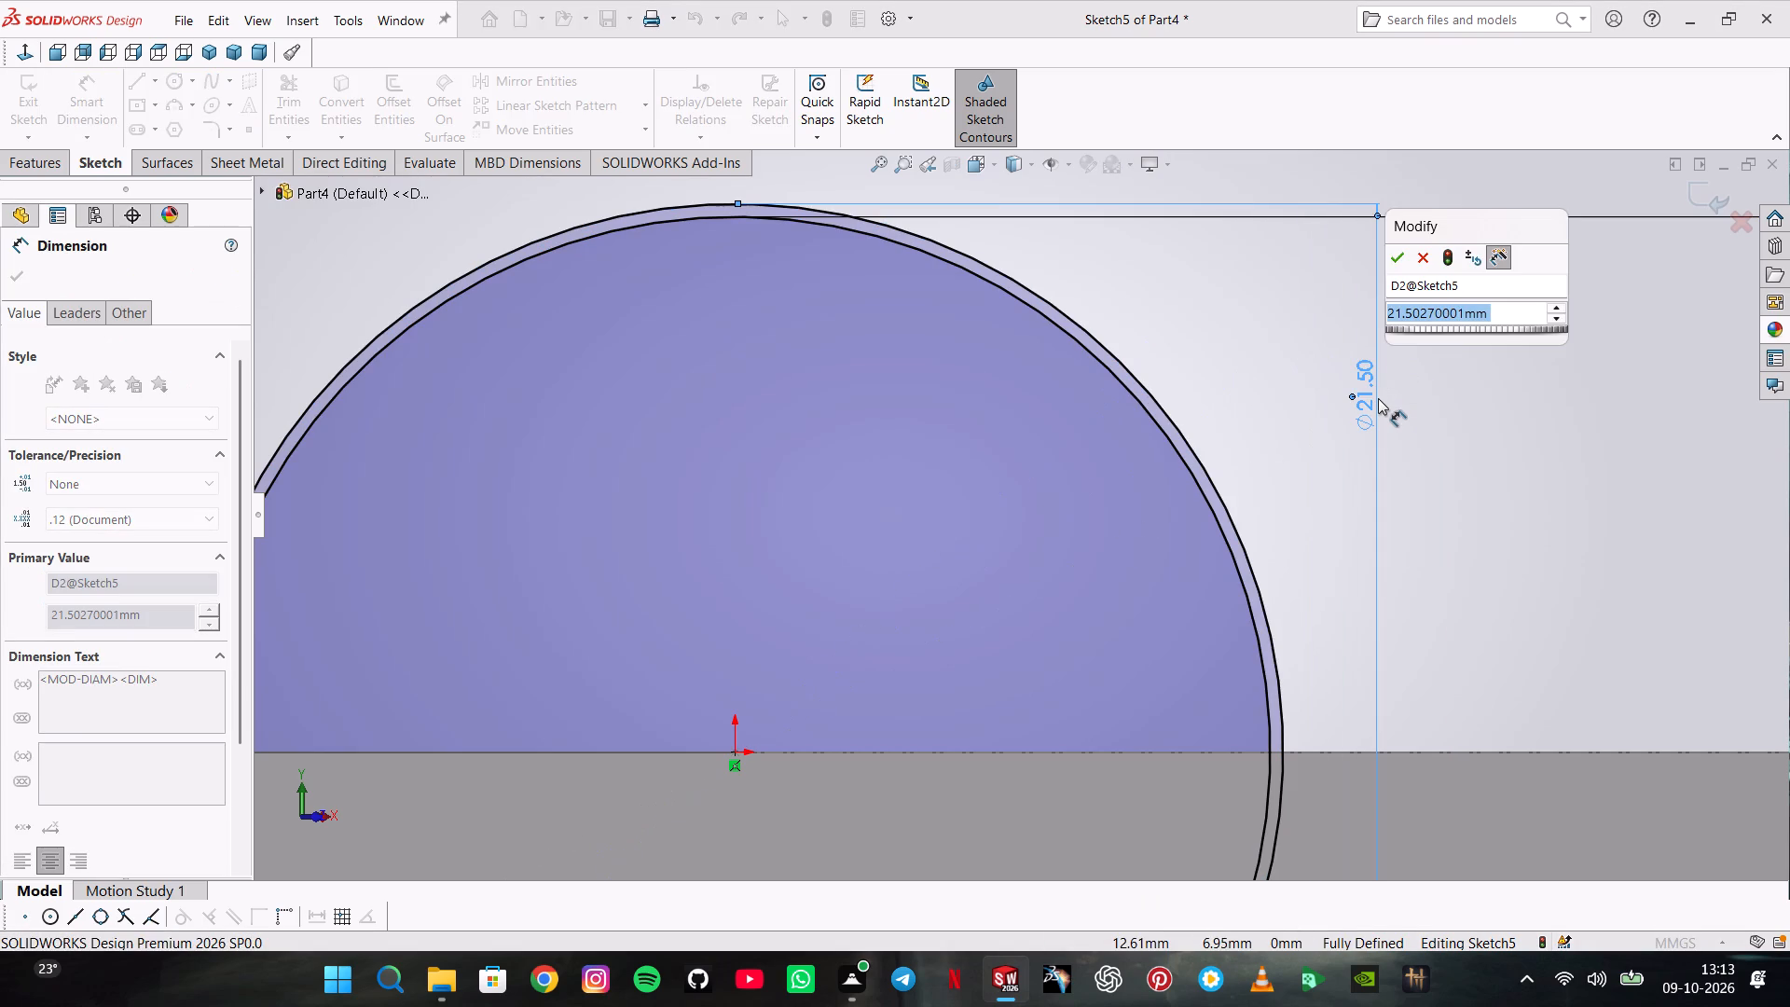
type("30")
key("Return")
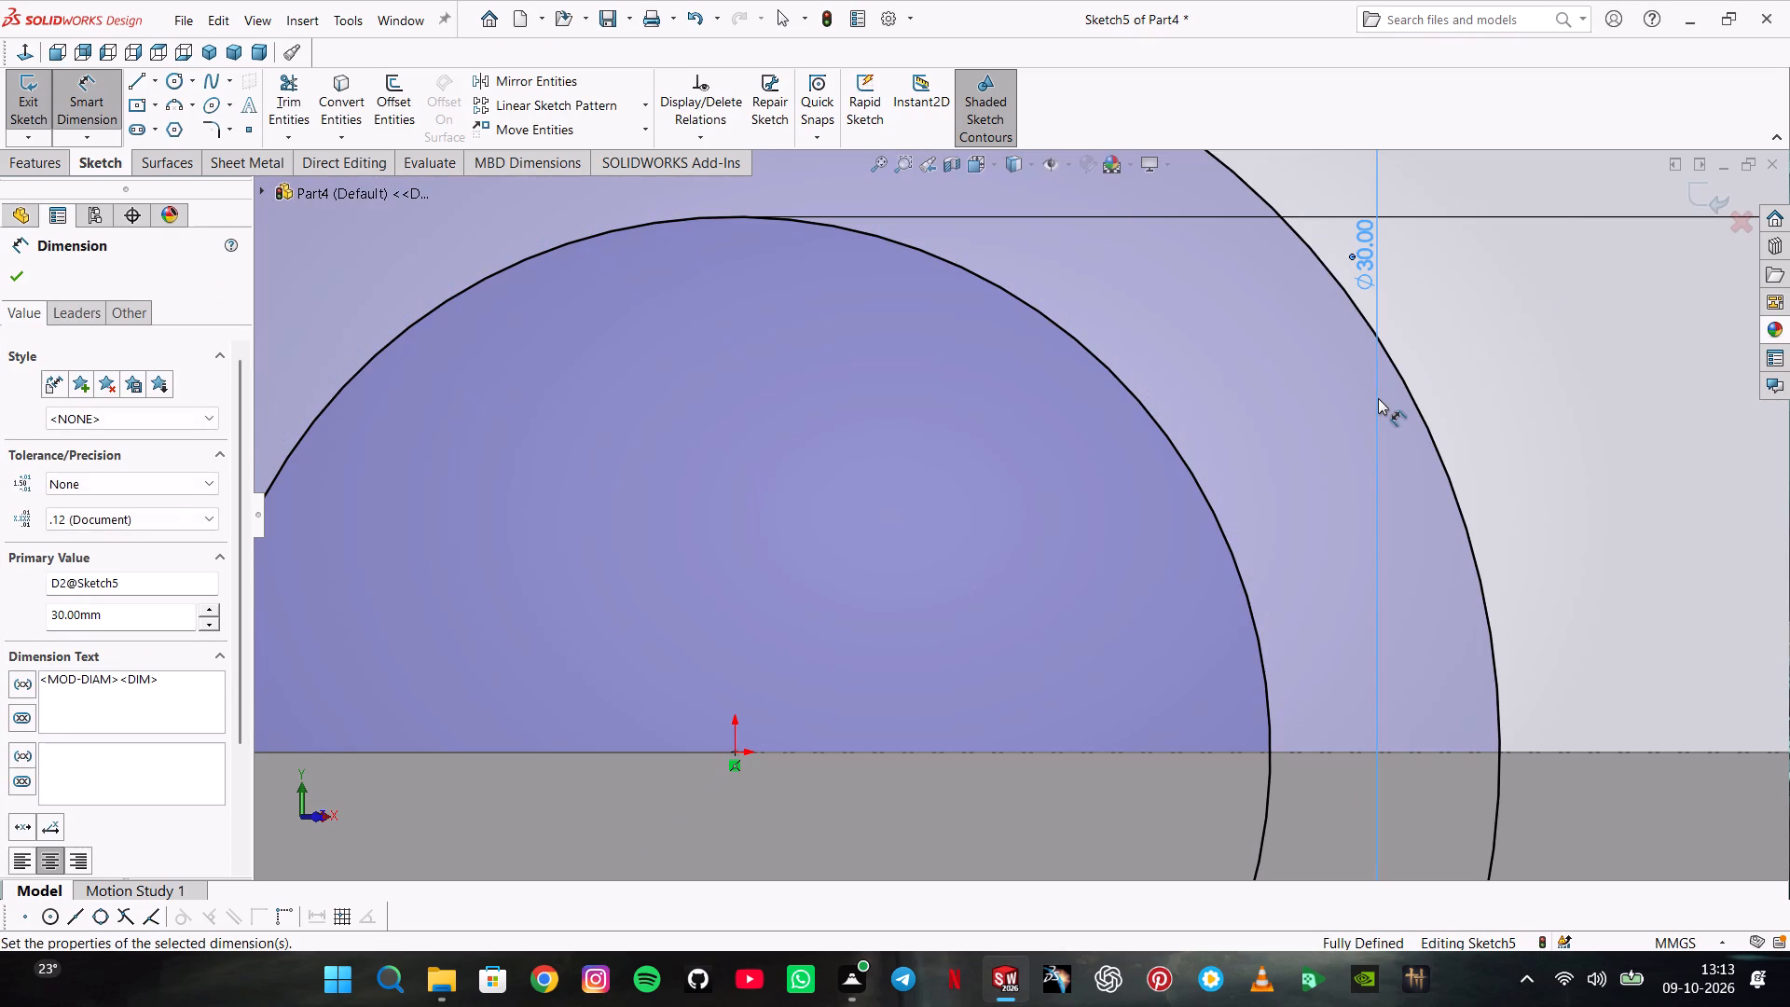
Start a boss extrusion of the ring profile, ending Up To Surface at the block's long front side face.
scroll(1337, 371, "up", 6)
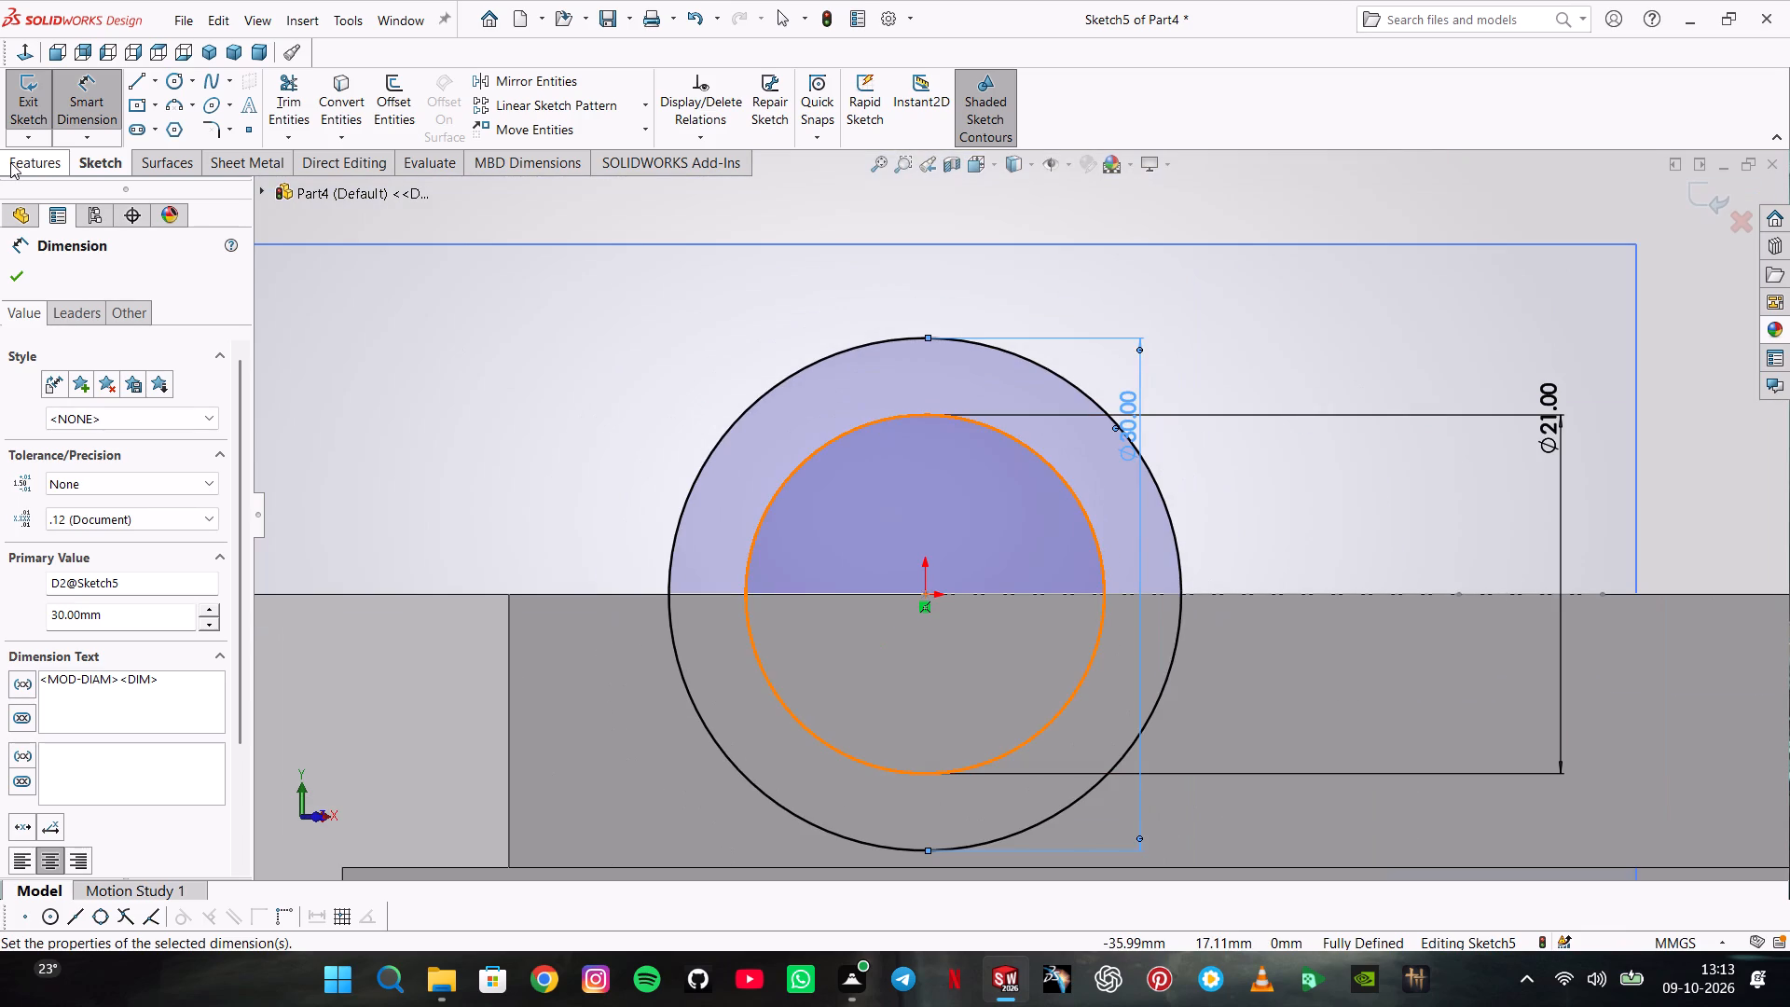
left_click(10, 162)
left_click(78, 84)
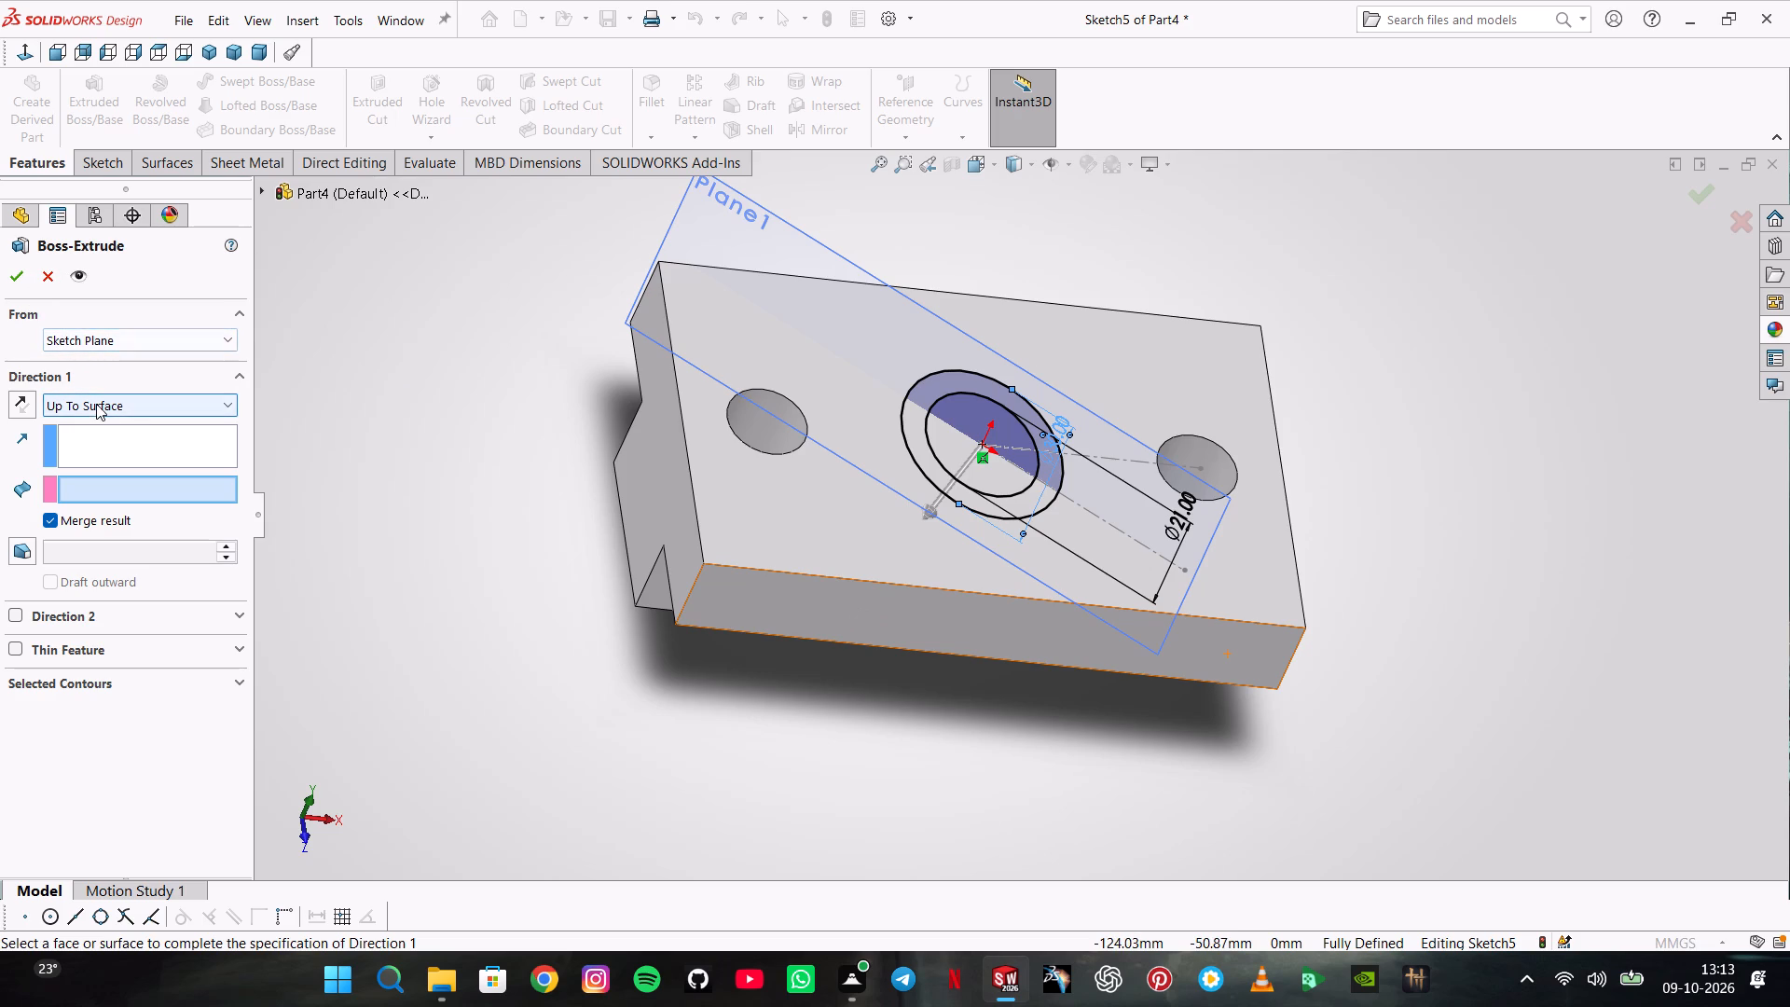
left_click(805, 589)
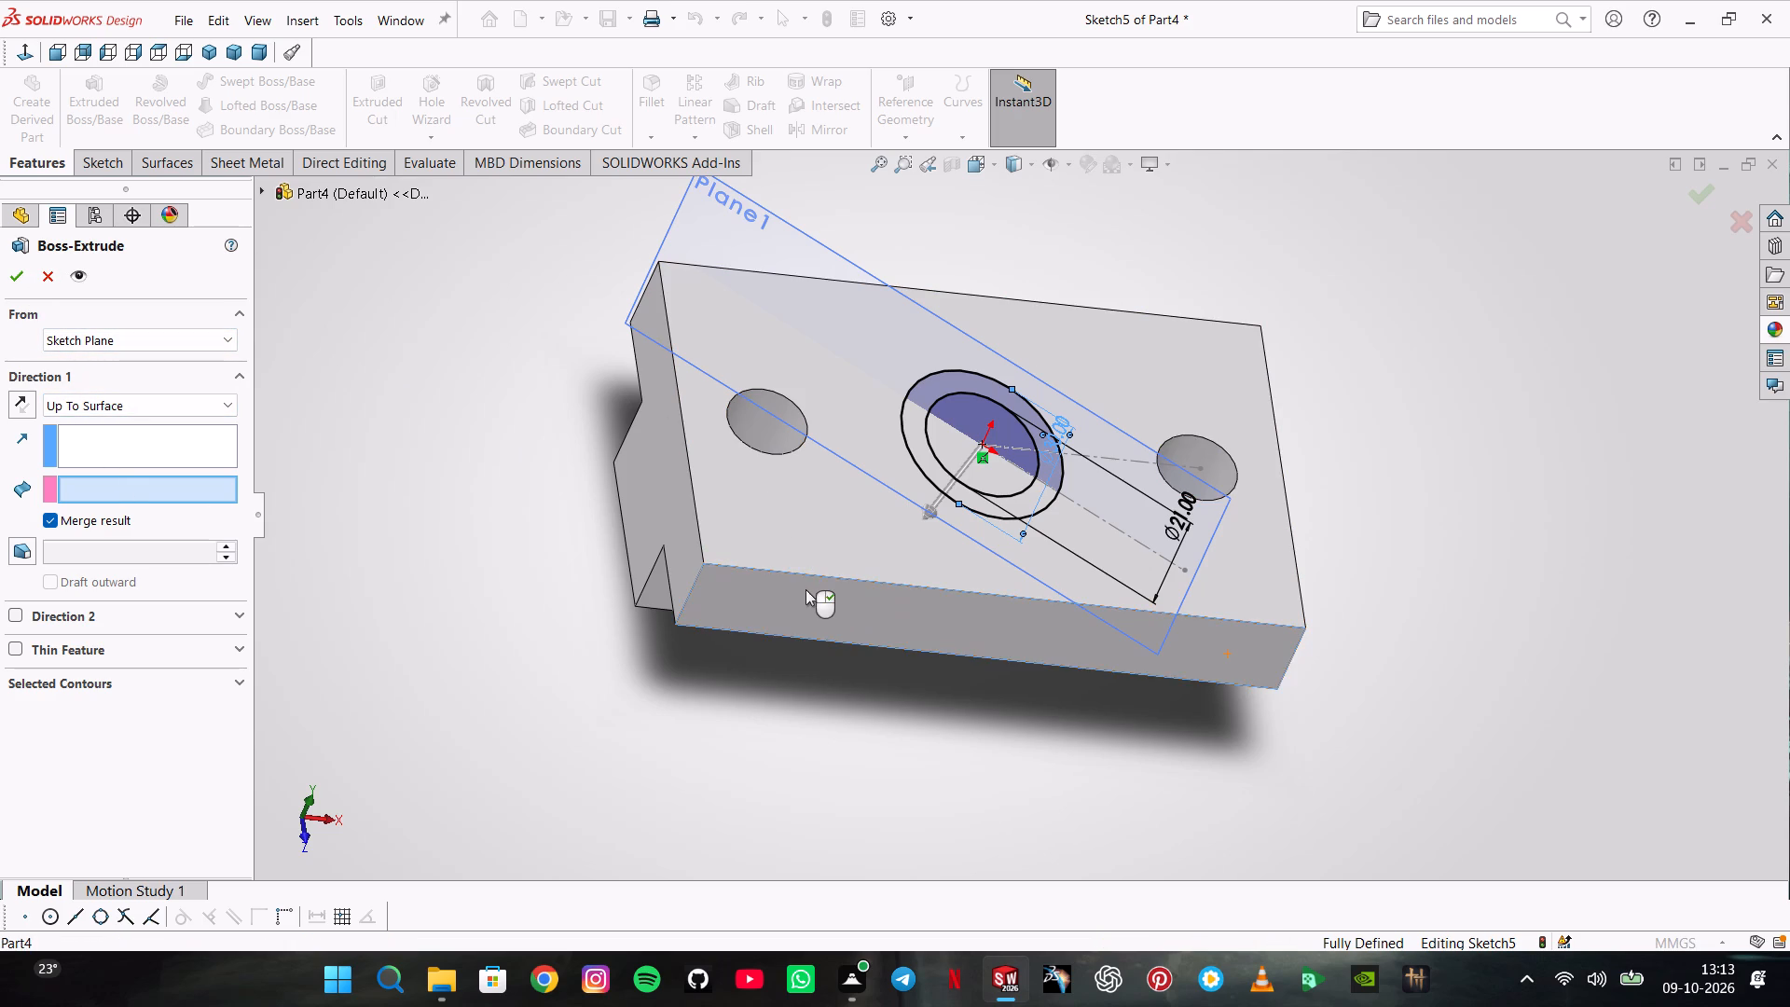
Finish the ring's boss extrusion with a second direction ending Up To Surface at the block's opposite long side face.
left_click(19, 613)
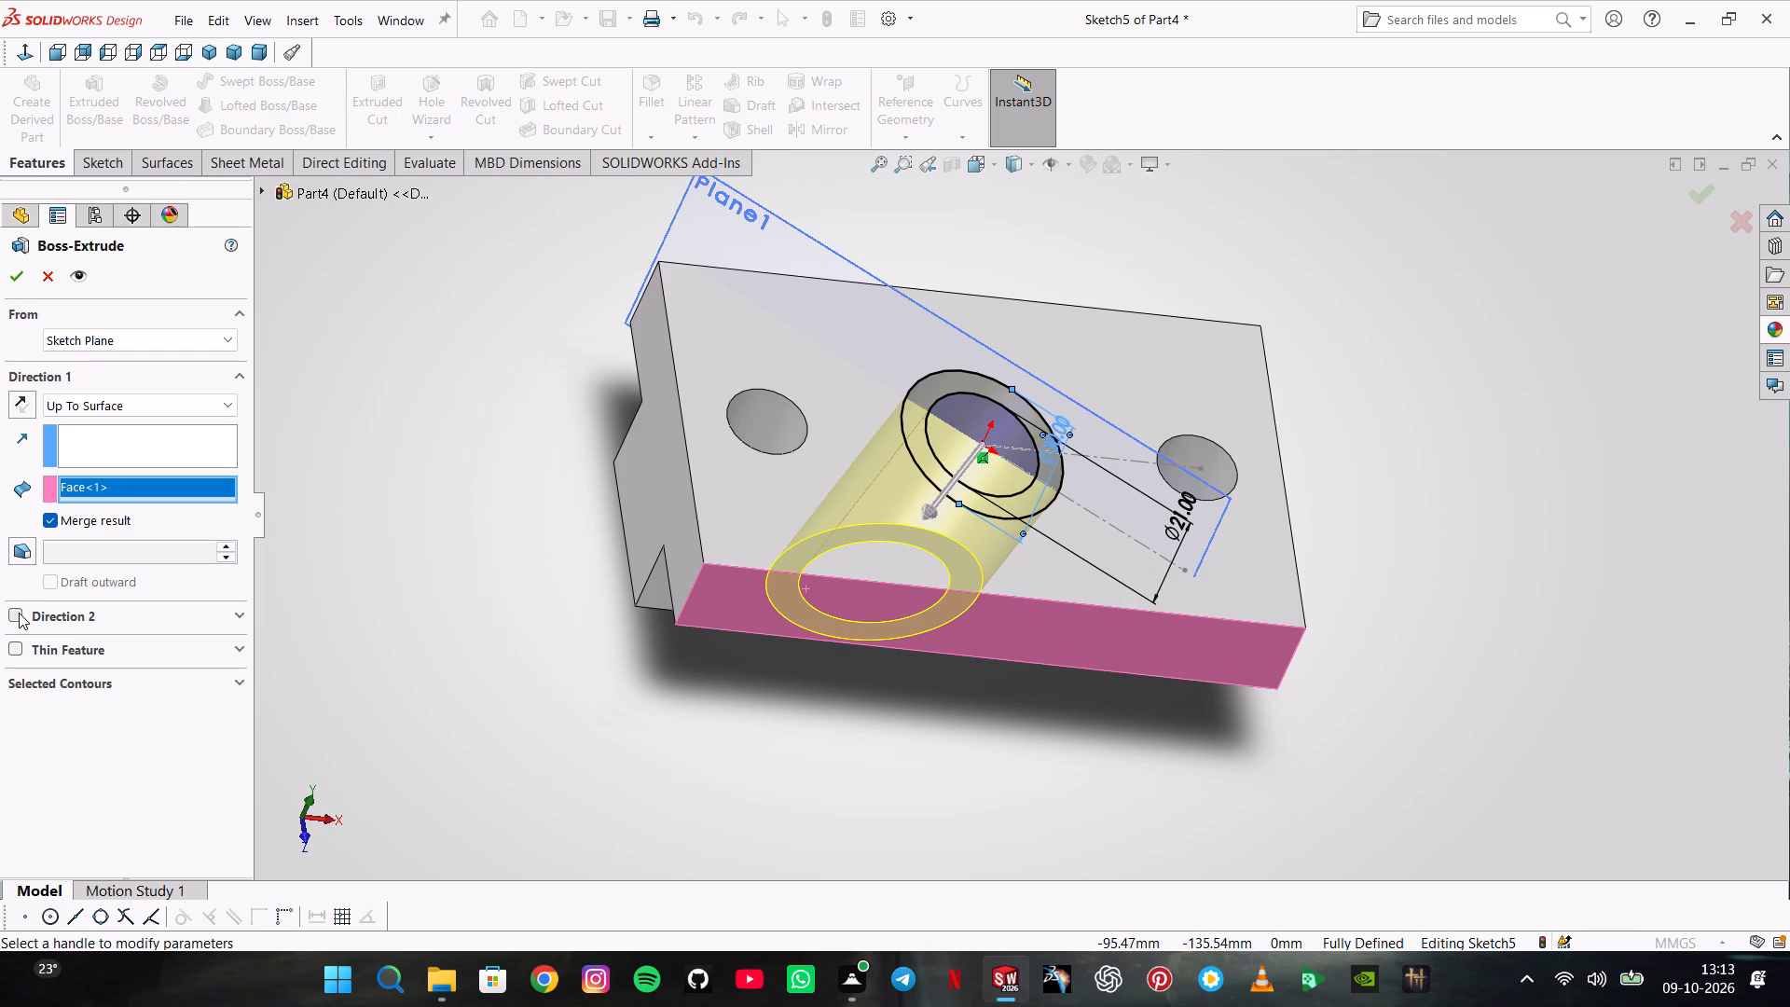
middle_click_drag(1150, 371, 1067, 430)
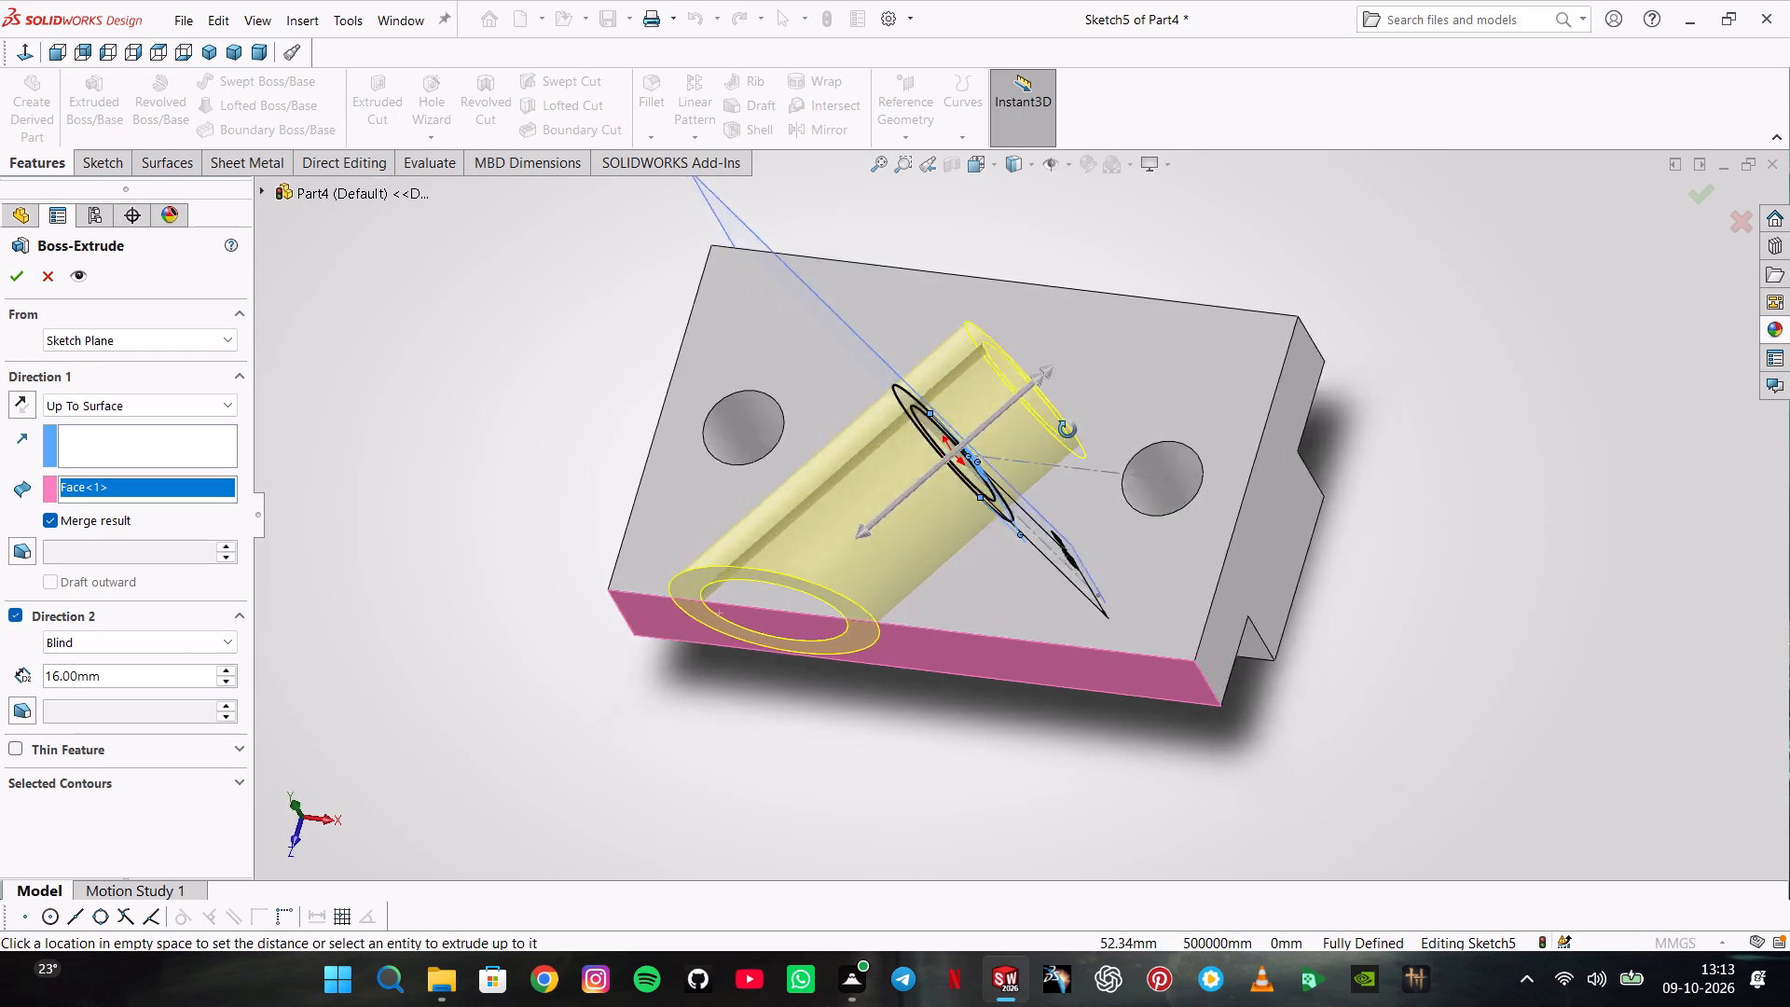
middle_click_drag(1067, 430, 928, 543)
left_click(995, 377)
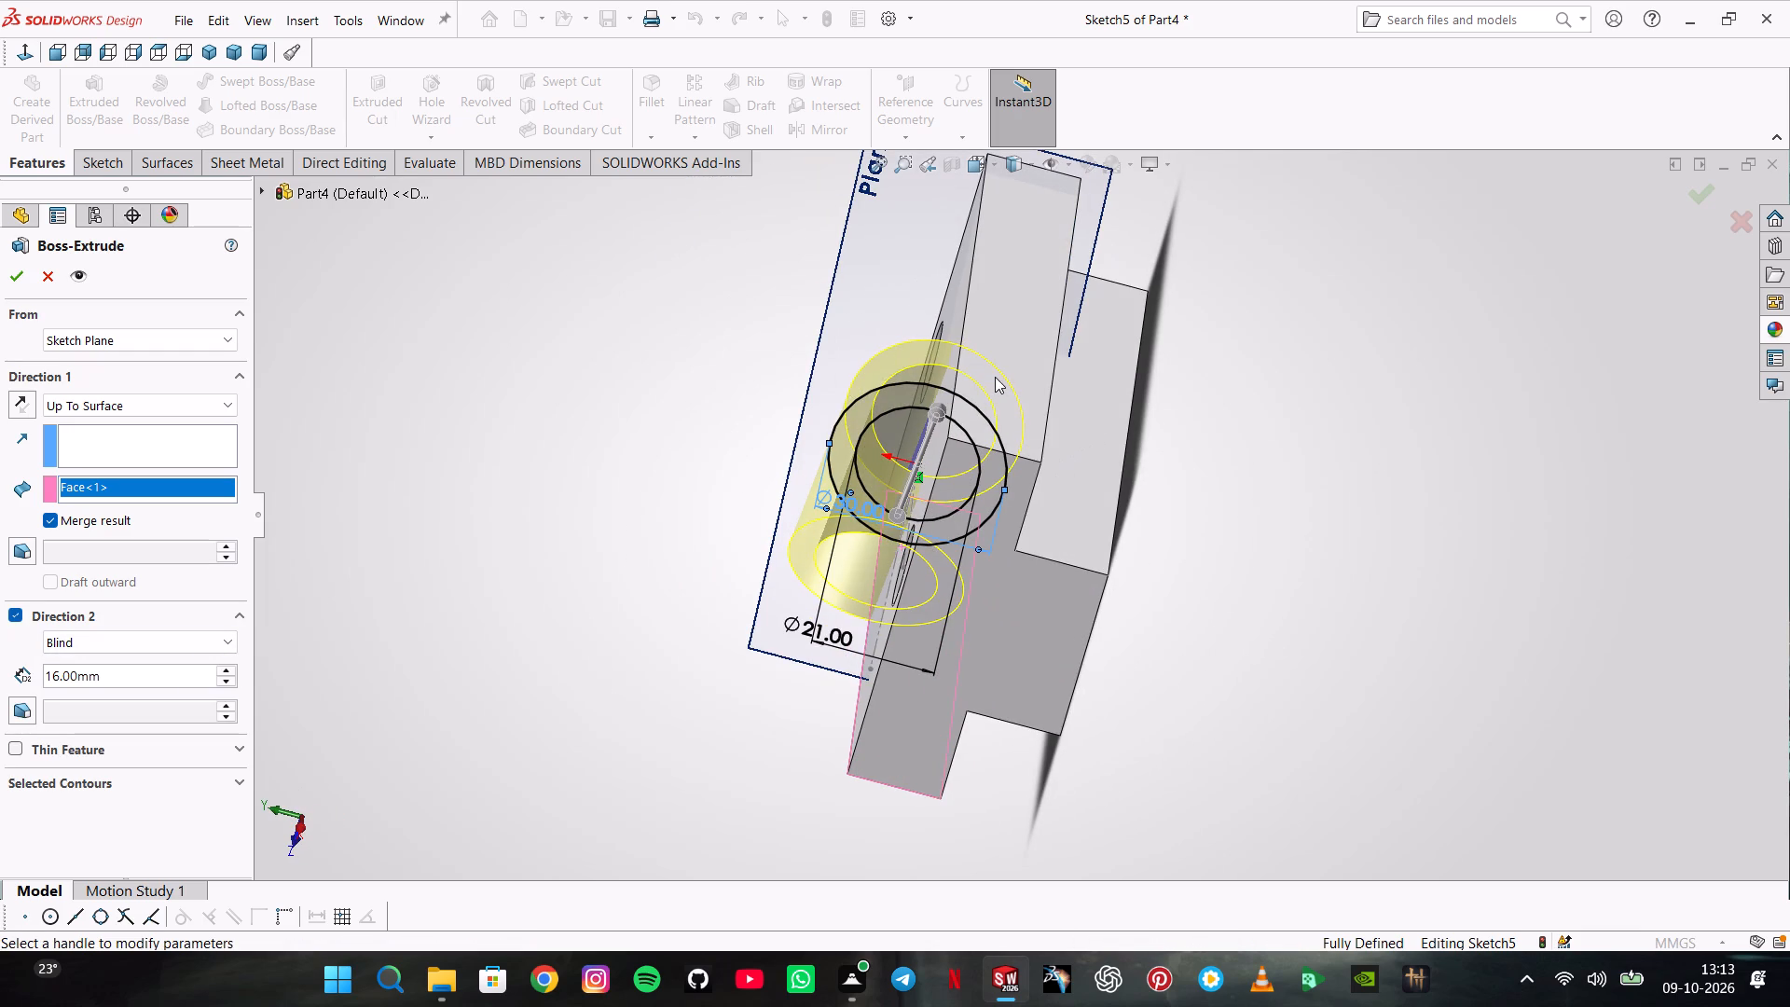
left_click(1007, 355)
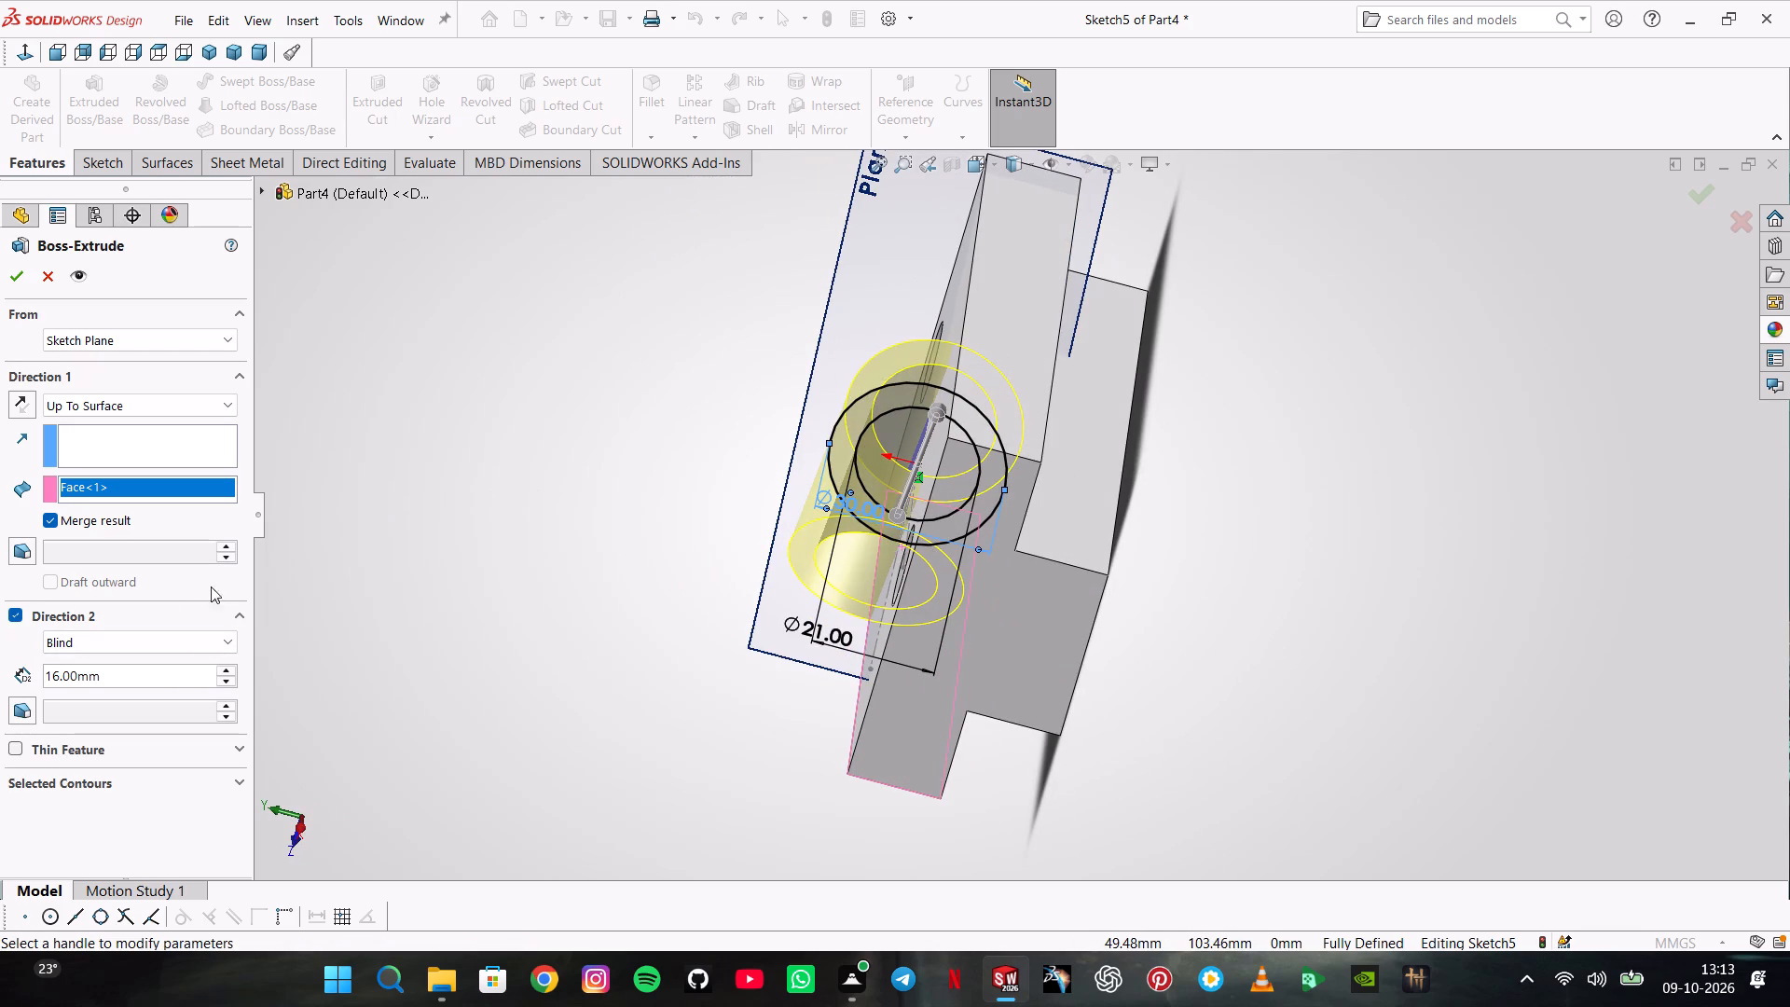
left_click(168, 642)
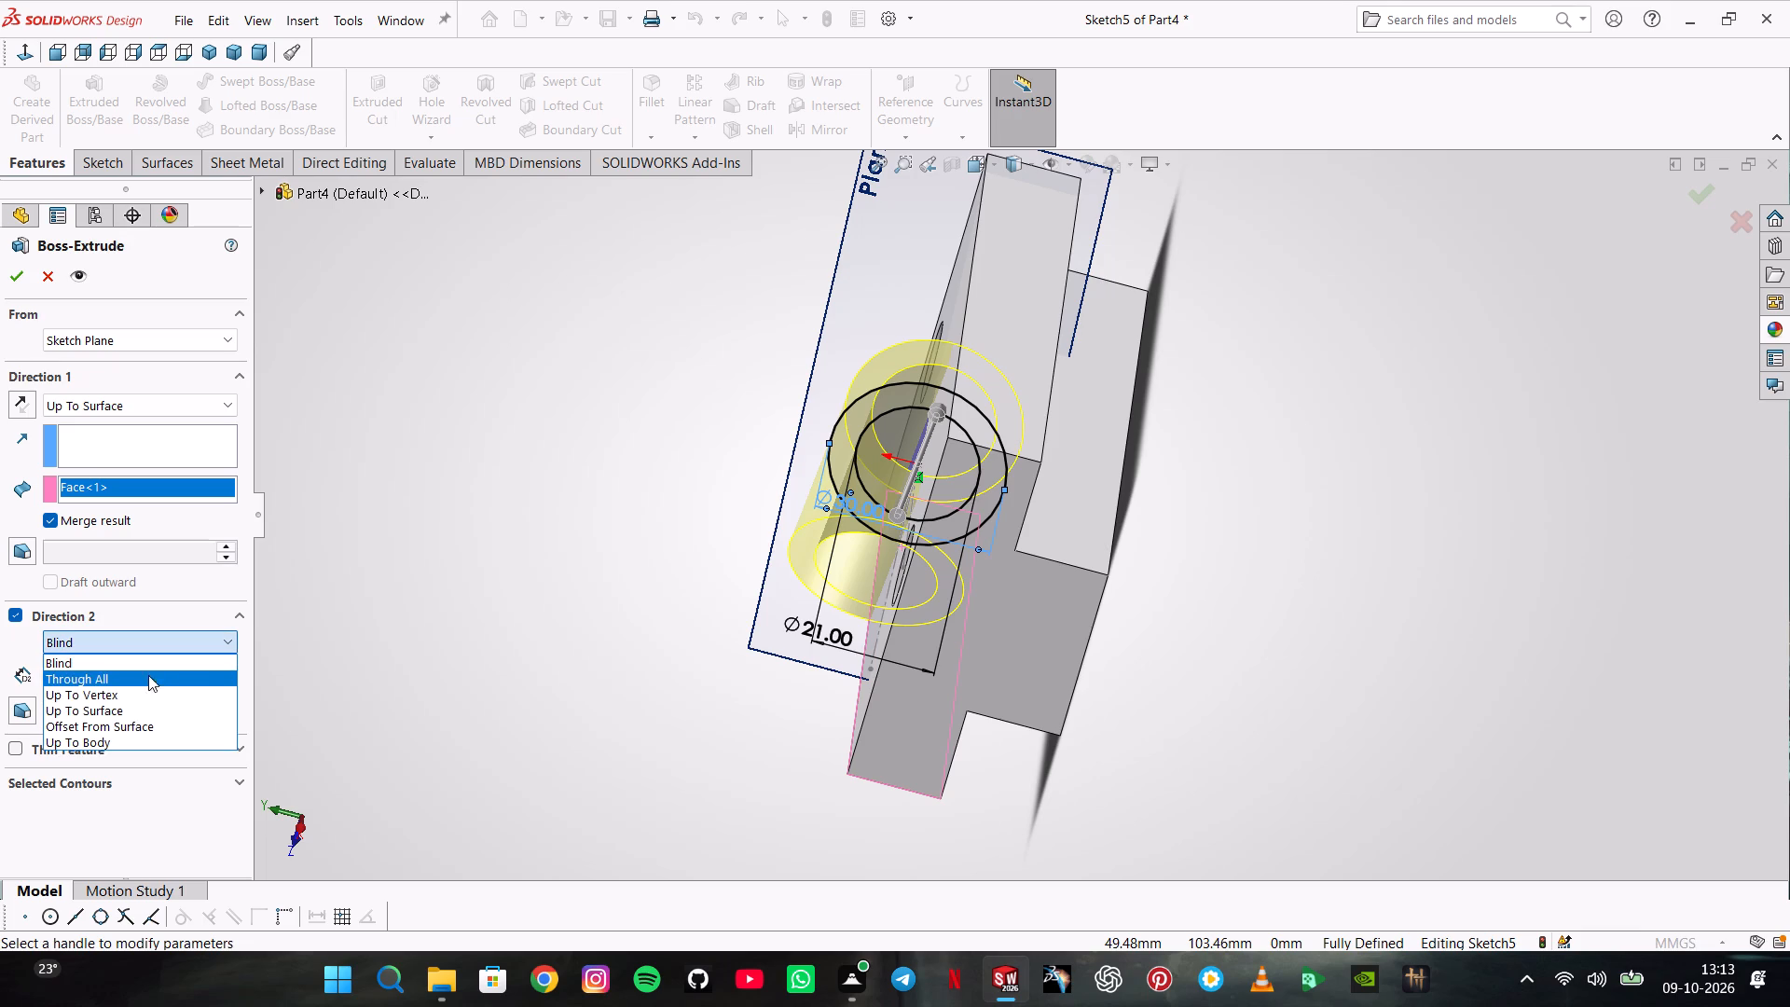
left_click(150, 704)
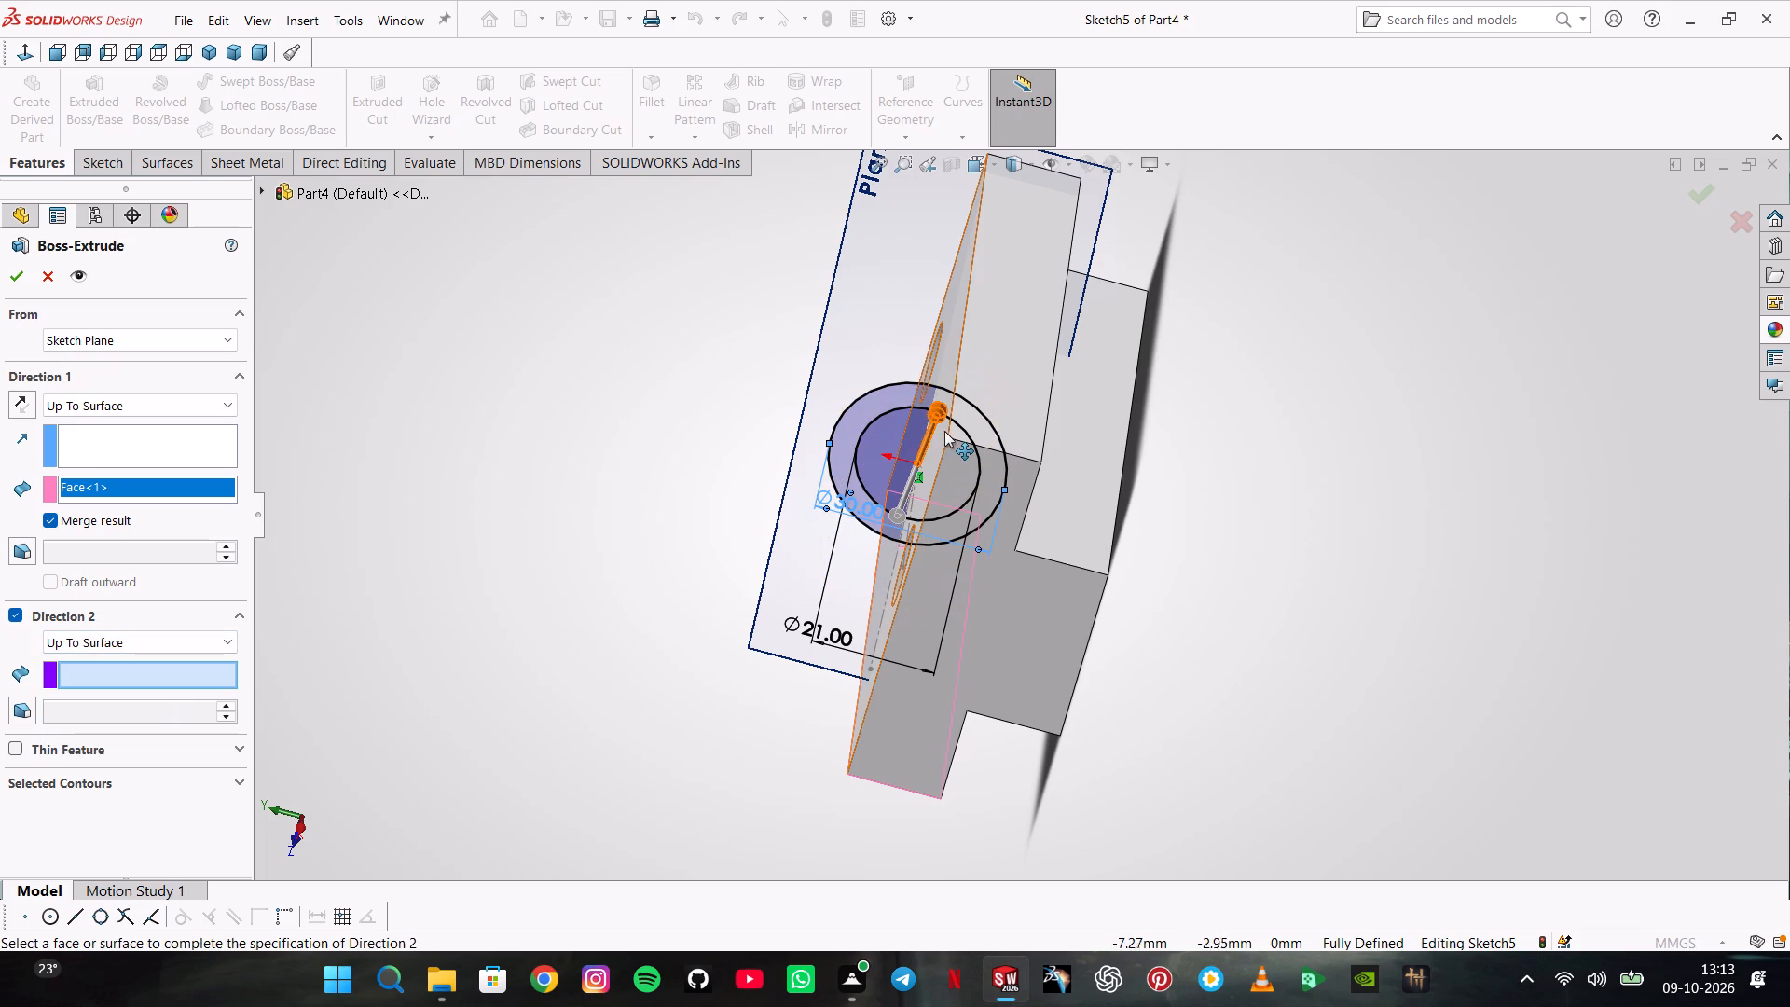
left_click(1035, 378)
middle_click_drag(946, 435, 1079, 477)
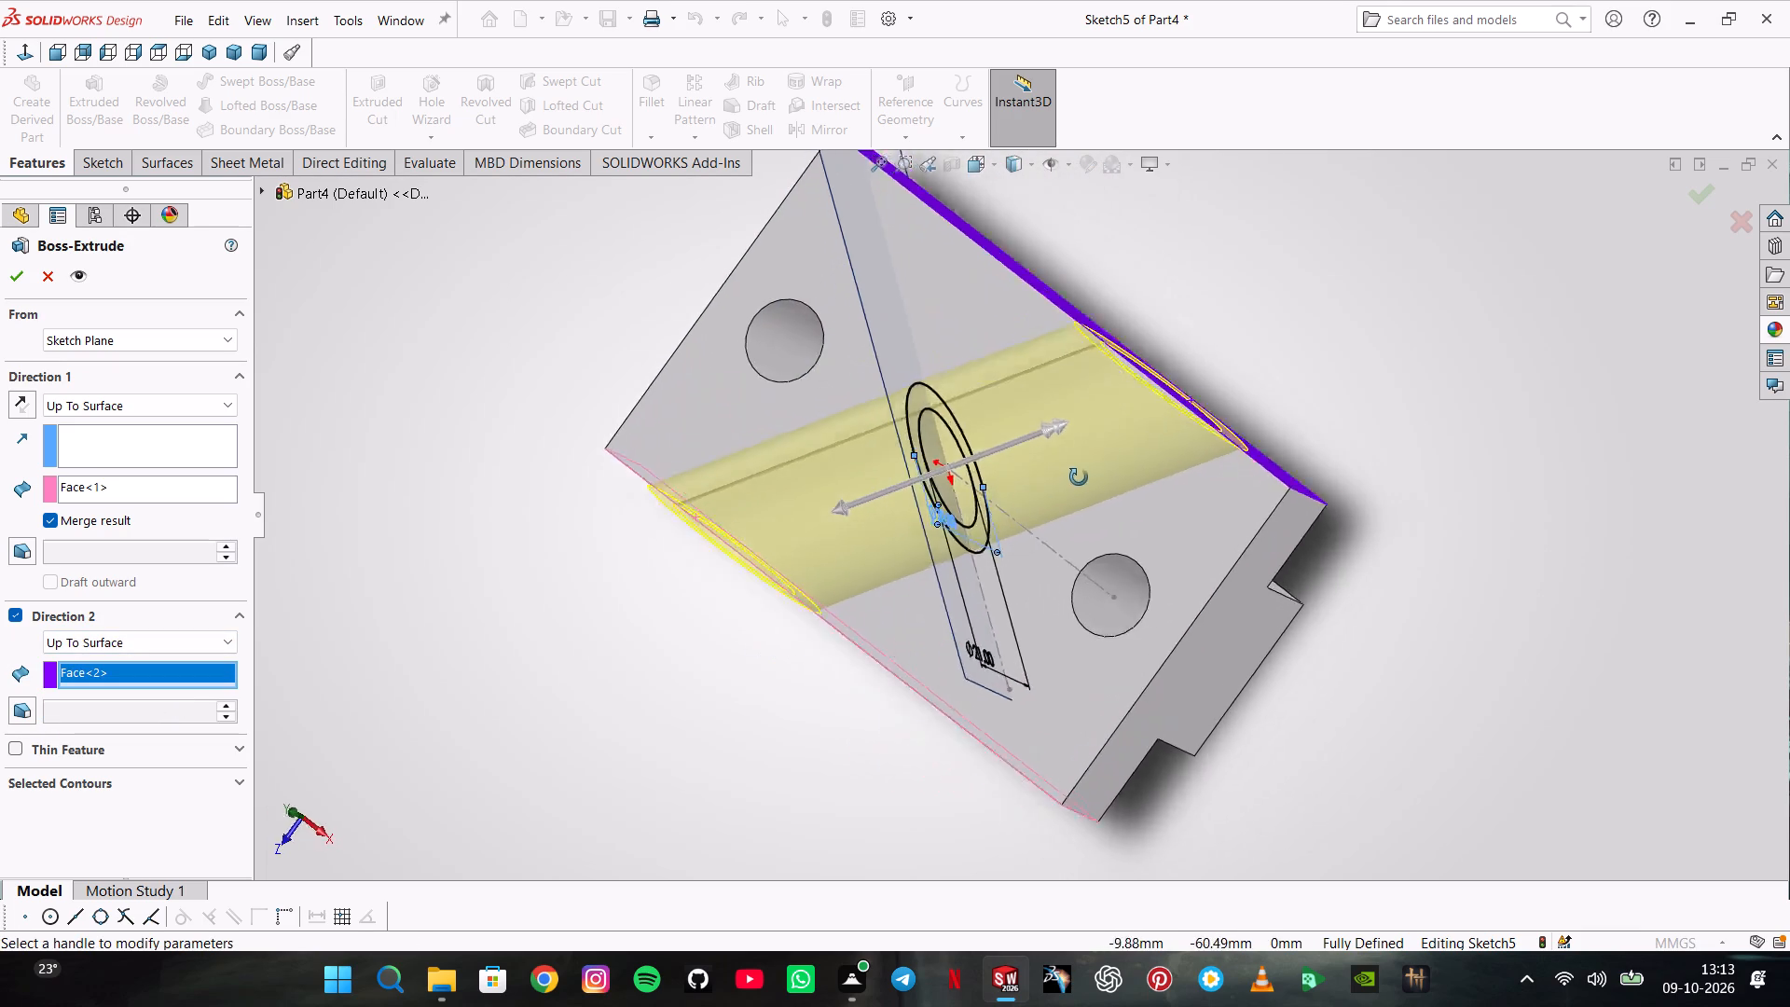
middle_click_drag(1079, 477, 1172, 461)
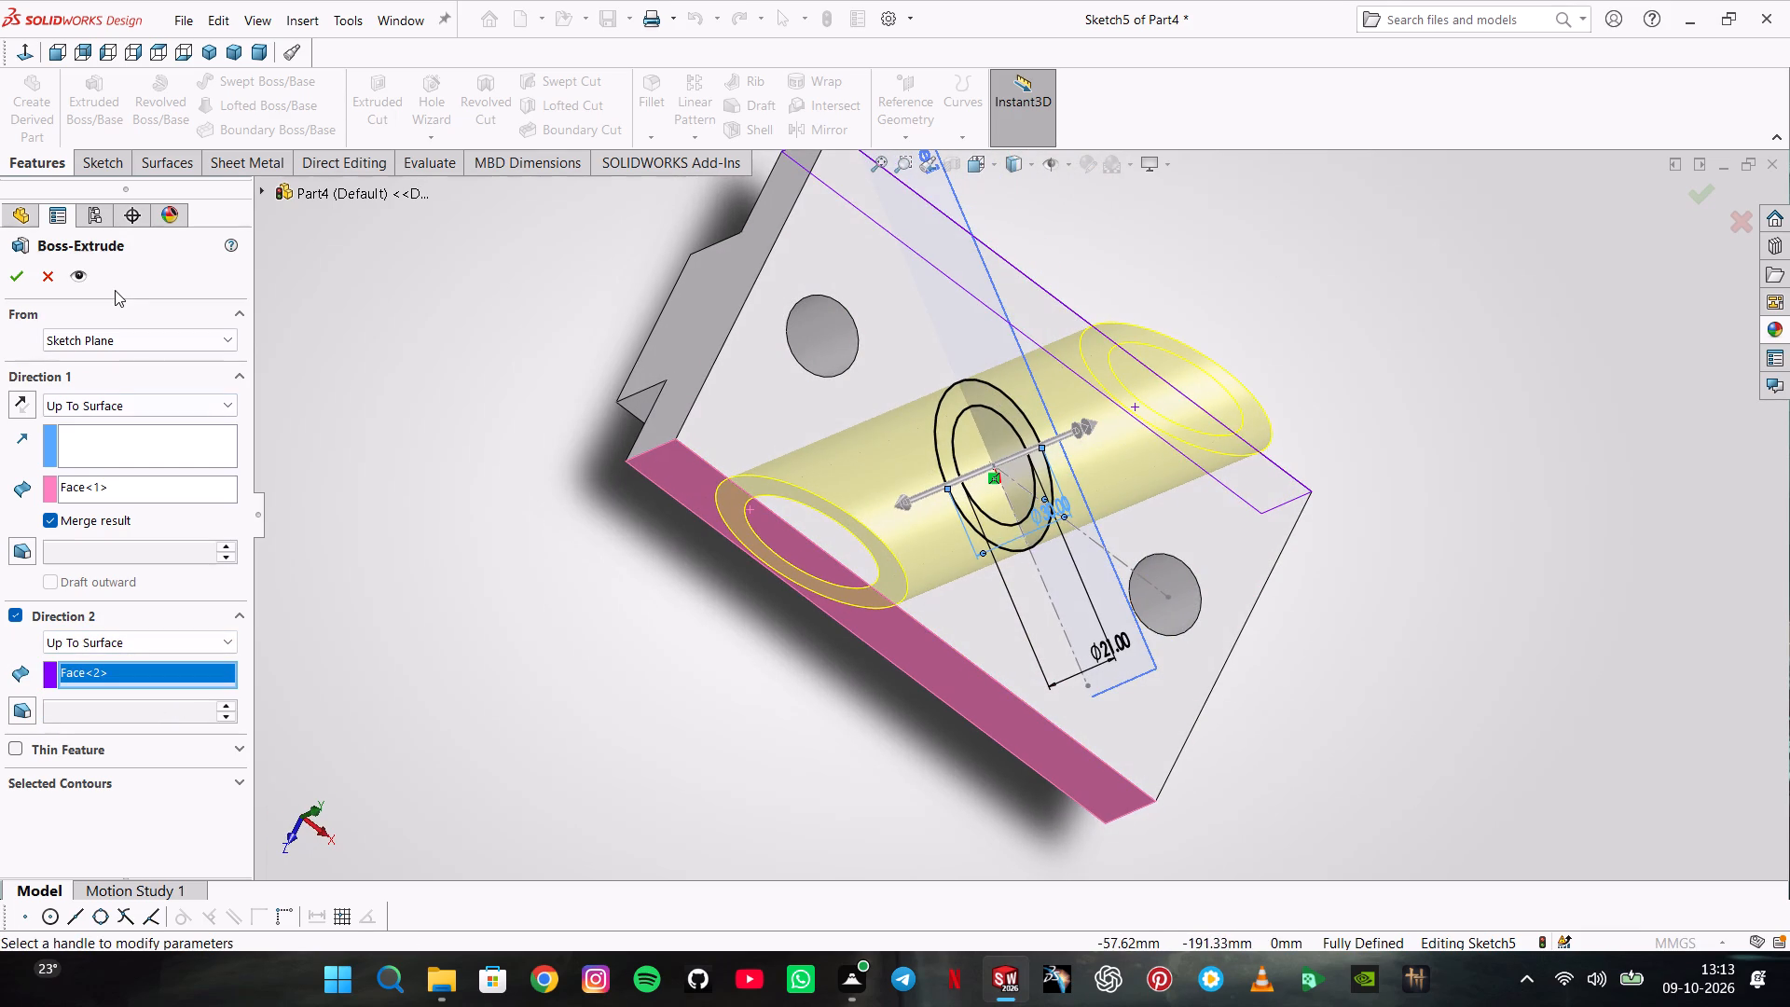
left_click(24, 277)
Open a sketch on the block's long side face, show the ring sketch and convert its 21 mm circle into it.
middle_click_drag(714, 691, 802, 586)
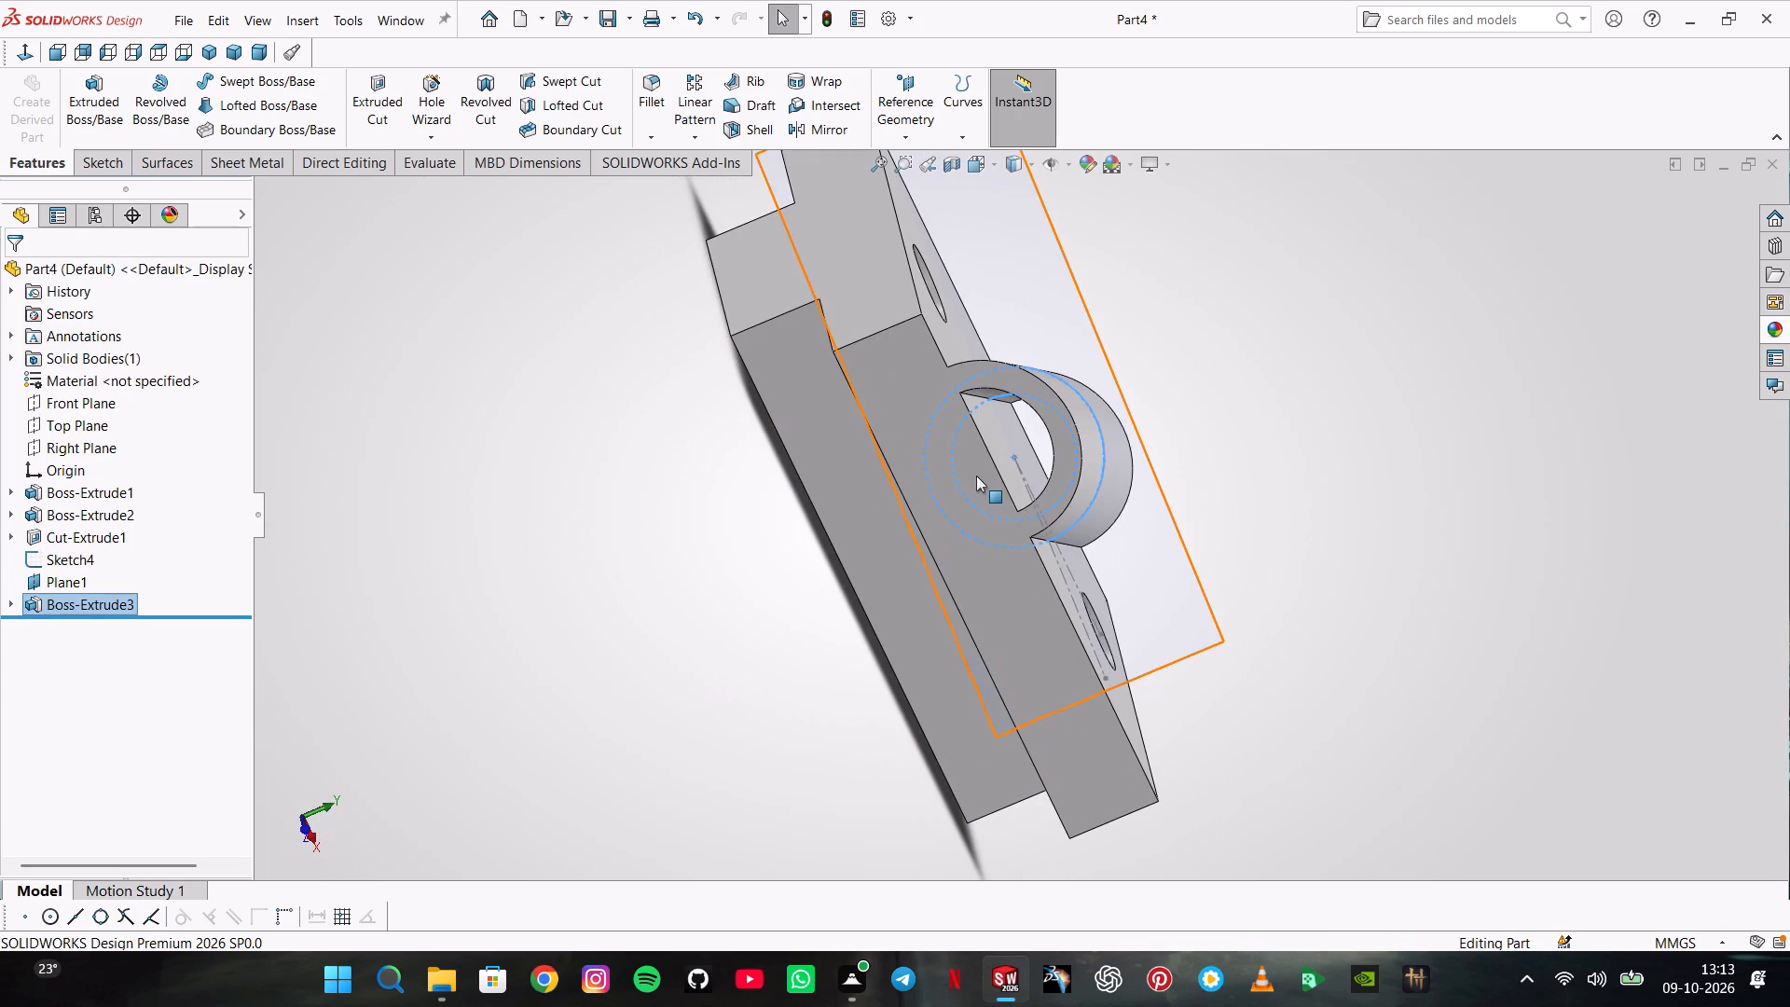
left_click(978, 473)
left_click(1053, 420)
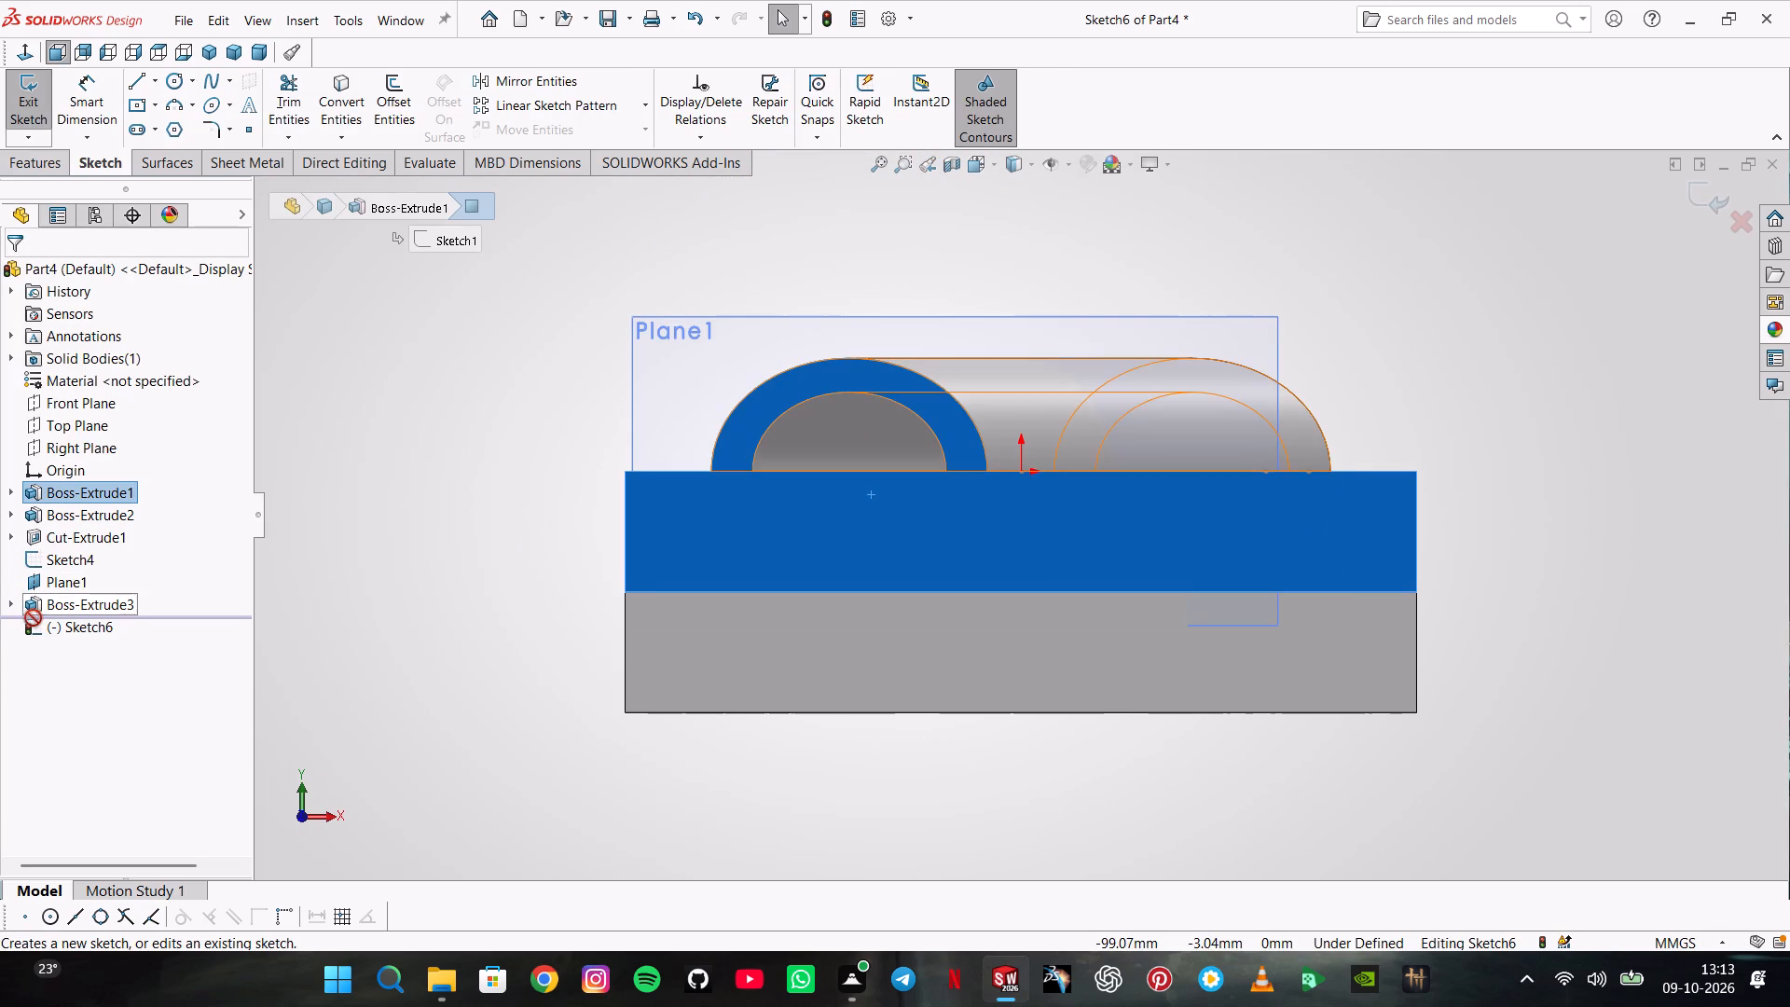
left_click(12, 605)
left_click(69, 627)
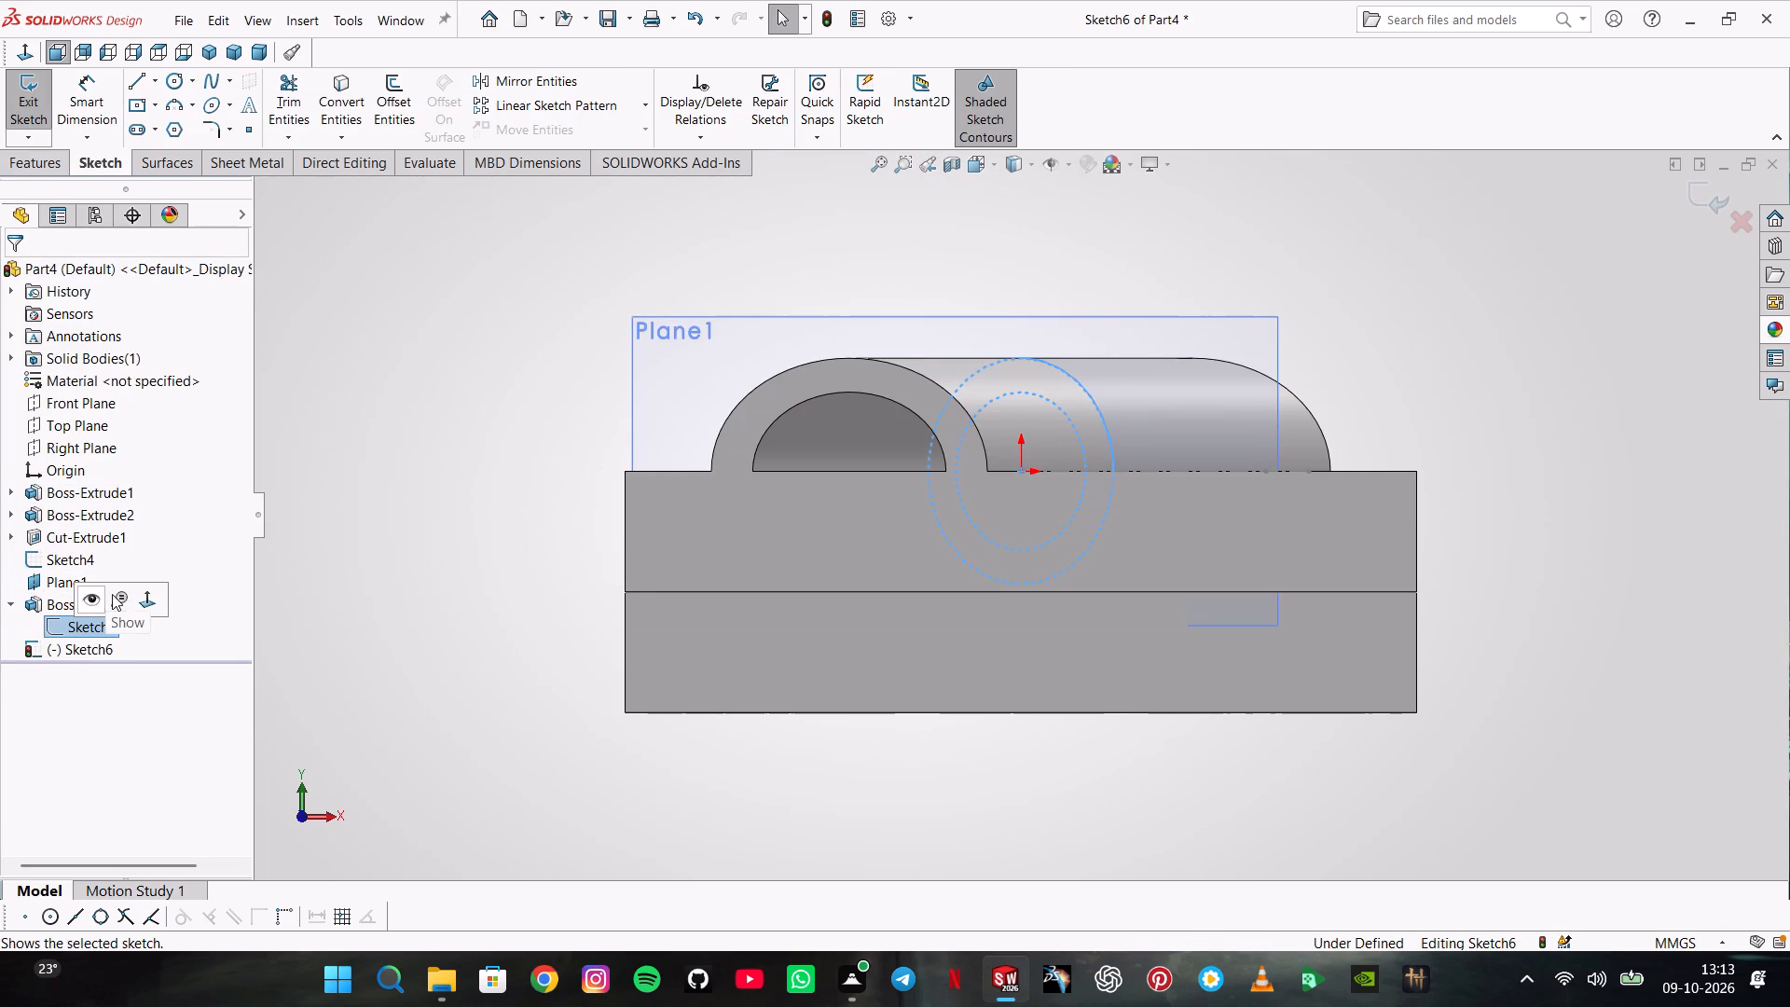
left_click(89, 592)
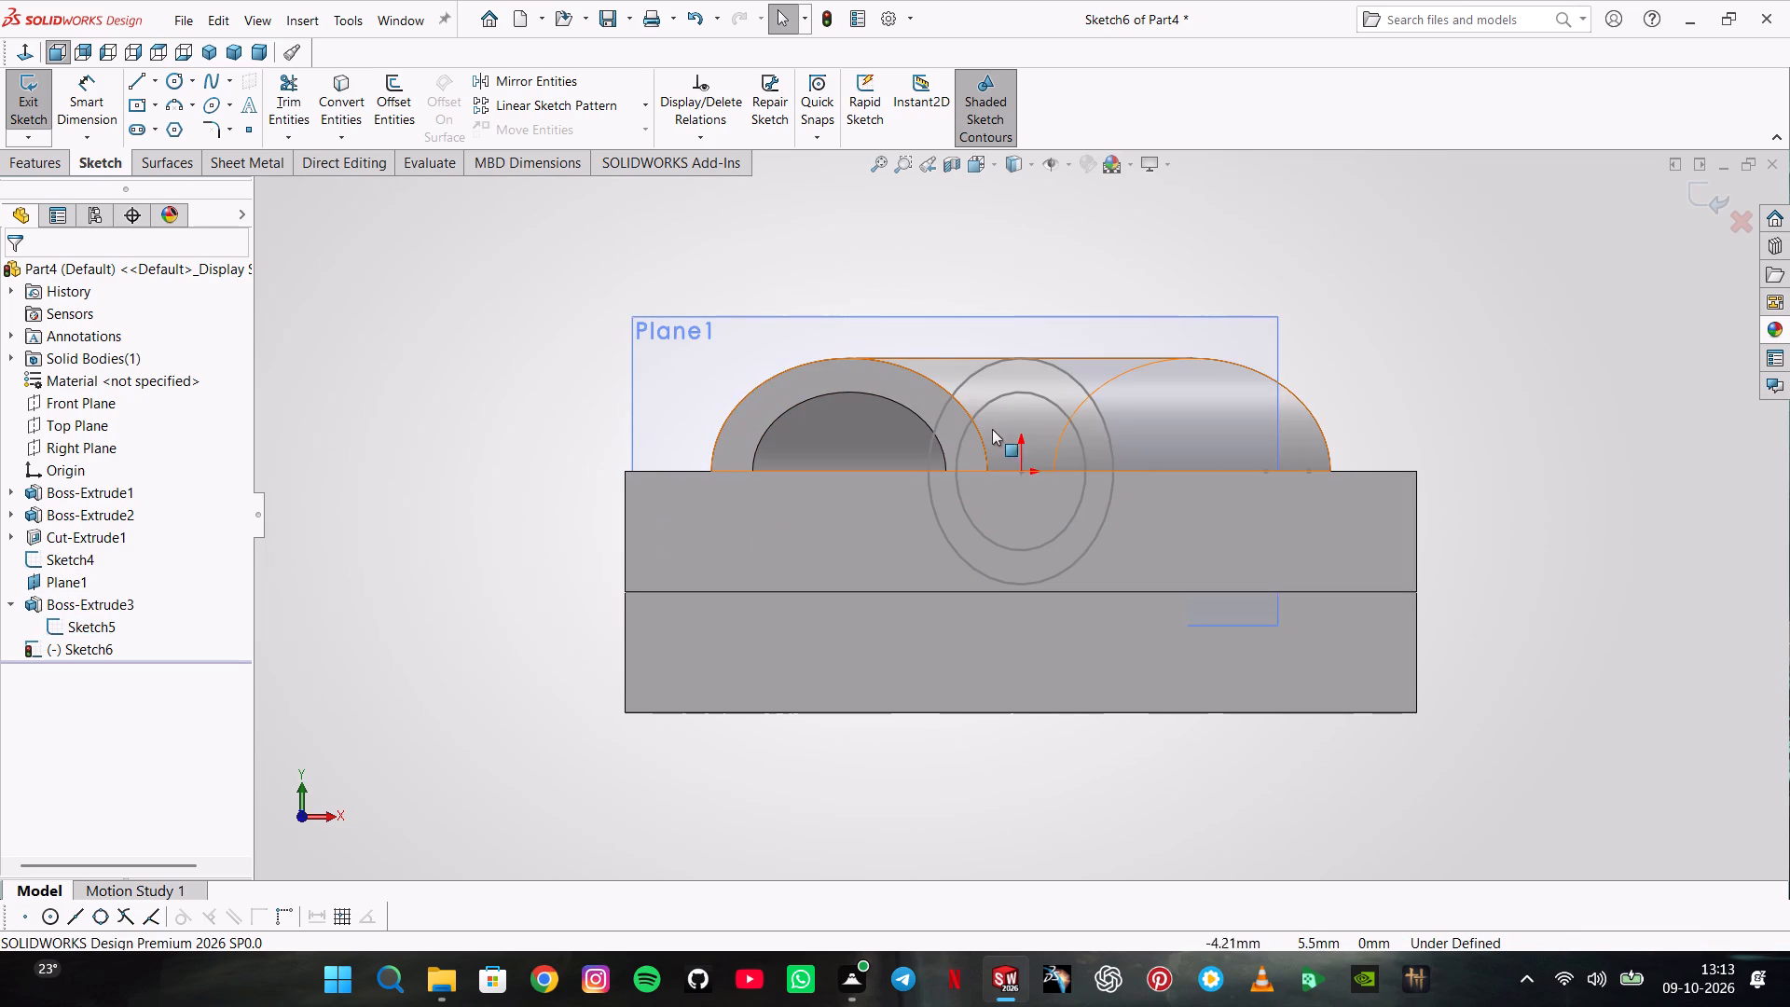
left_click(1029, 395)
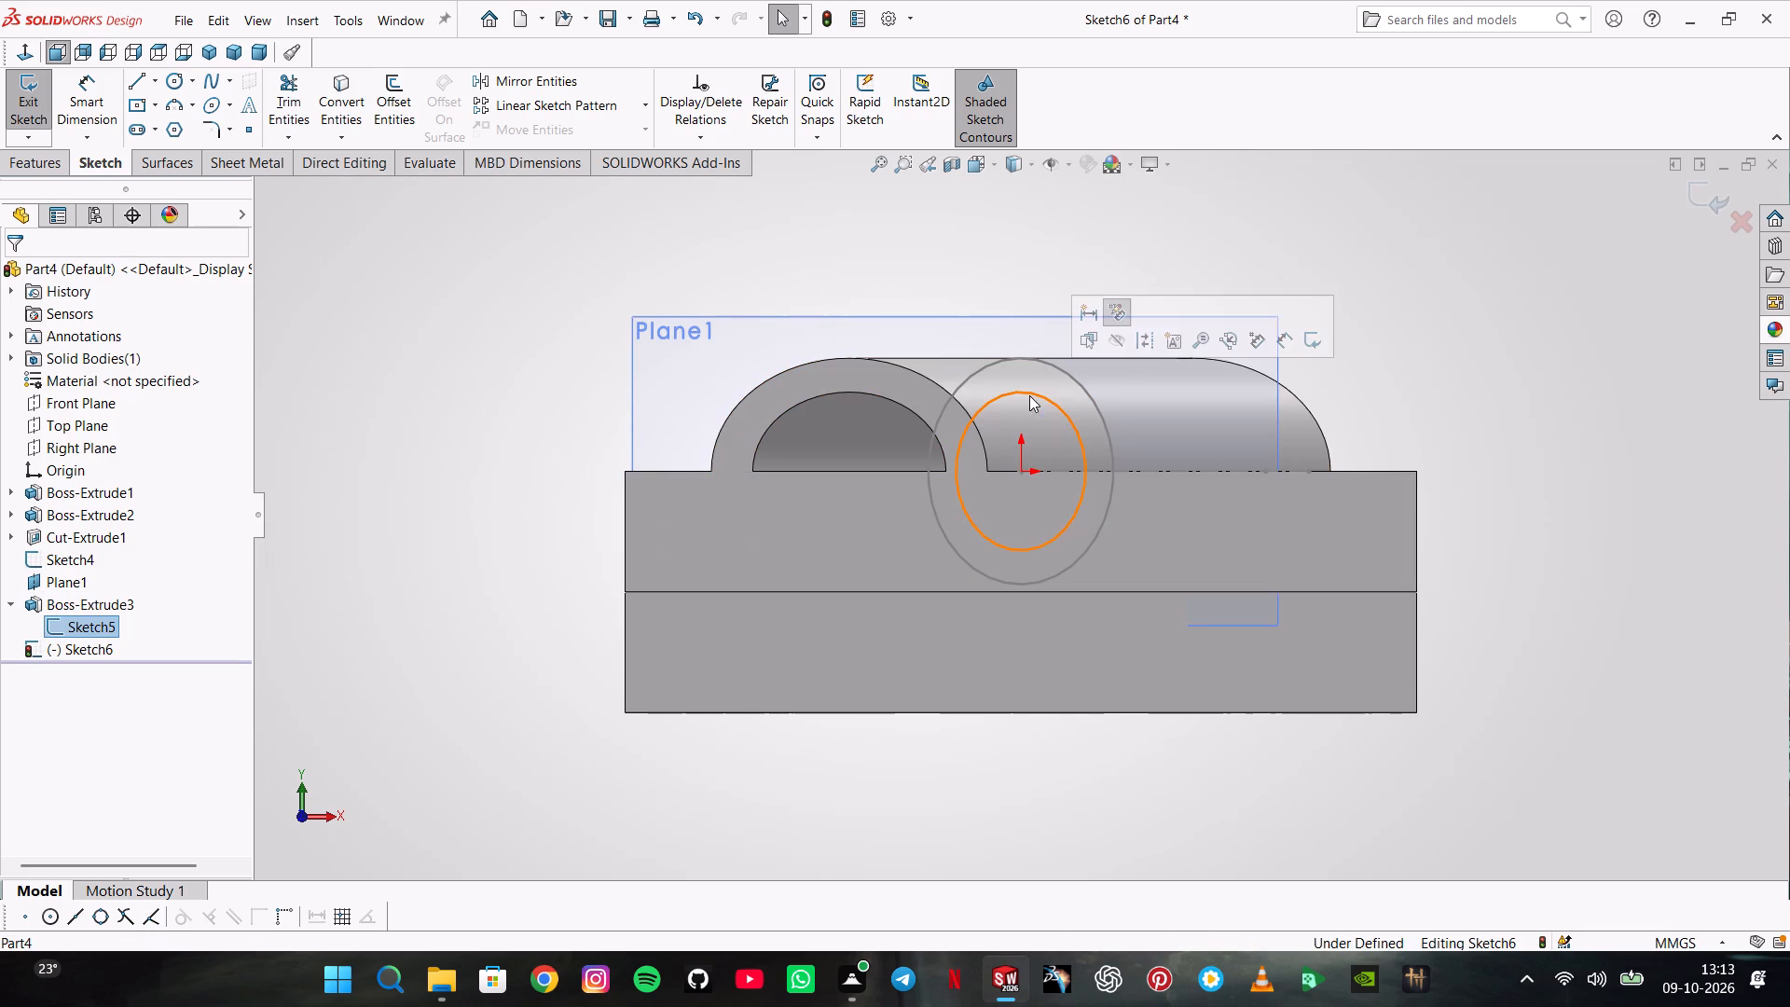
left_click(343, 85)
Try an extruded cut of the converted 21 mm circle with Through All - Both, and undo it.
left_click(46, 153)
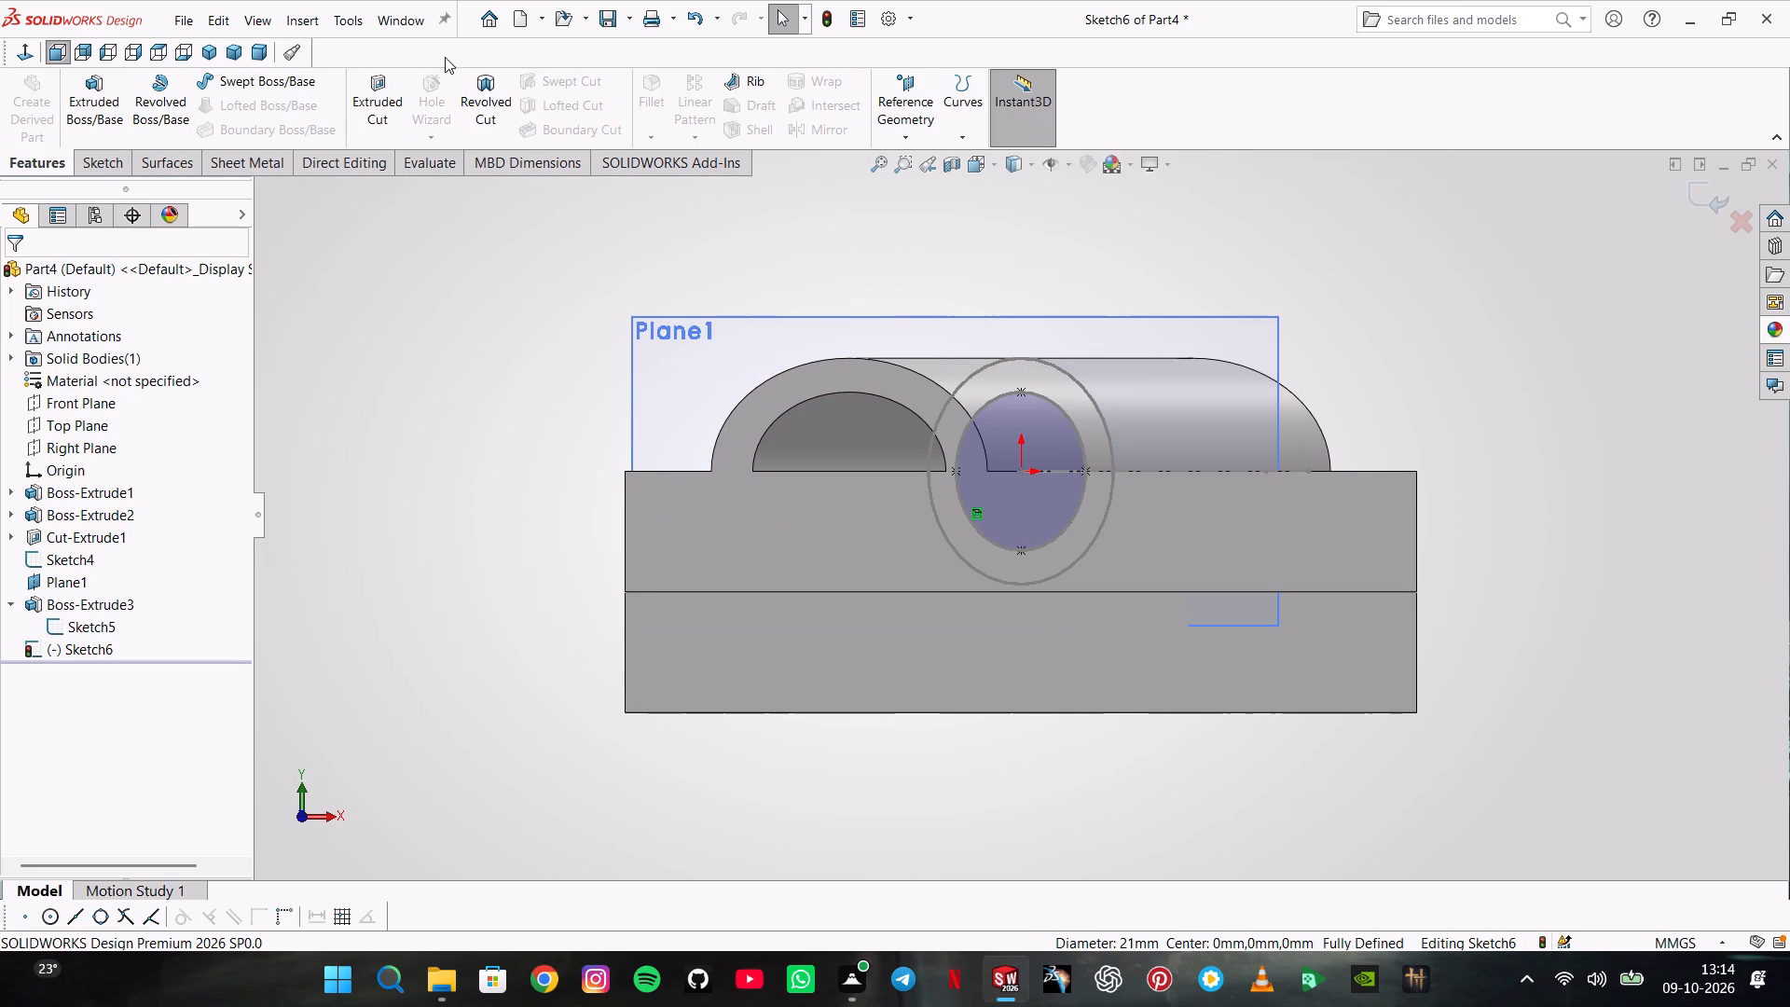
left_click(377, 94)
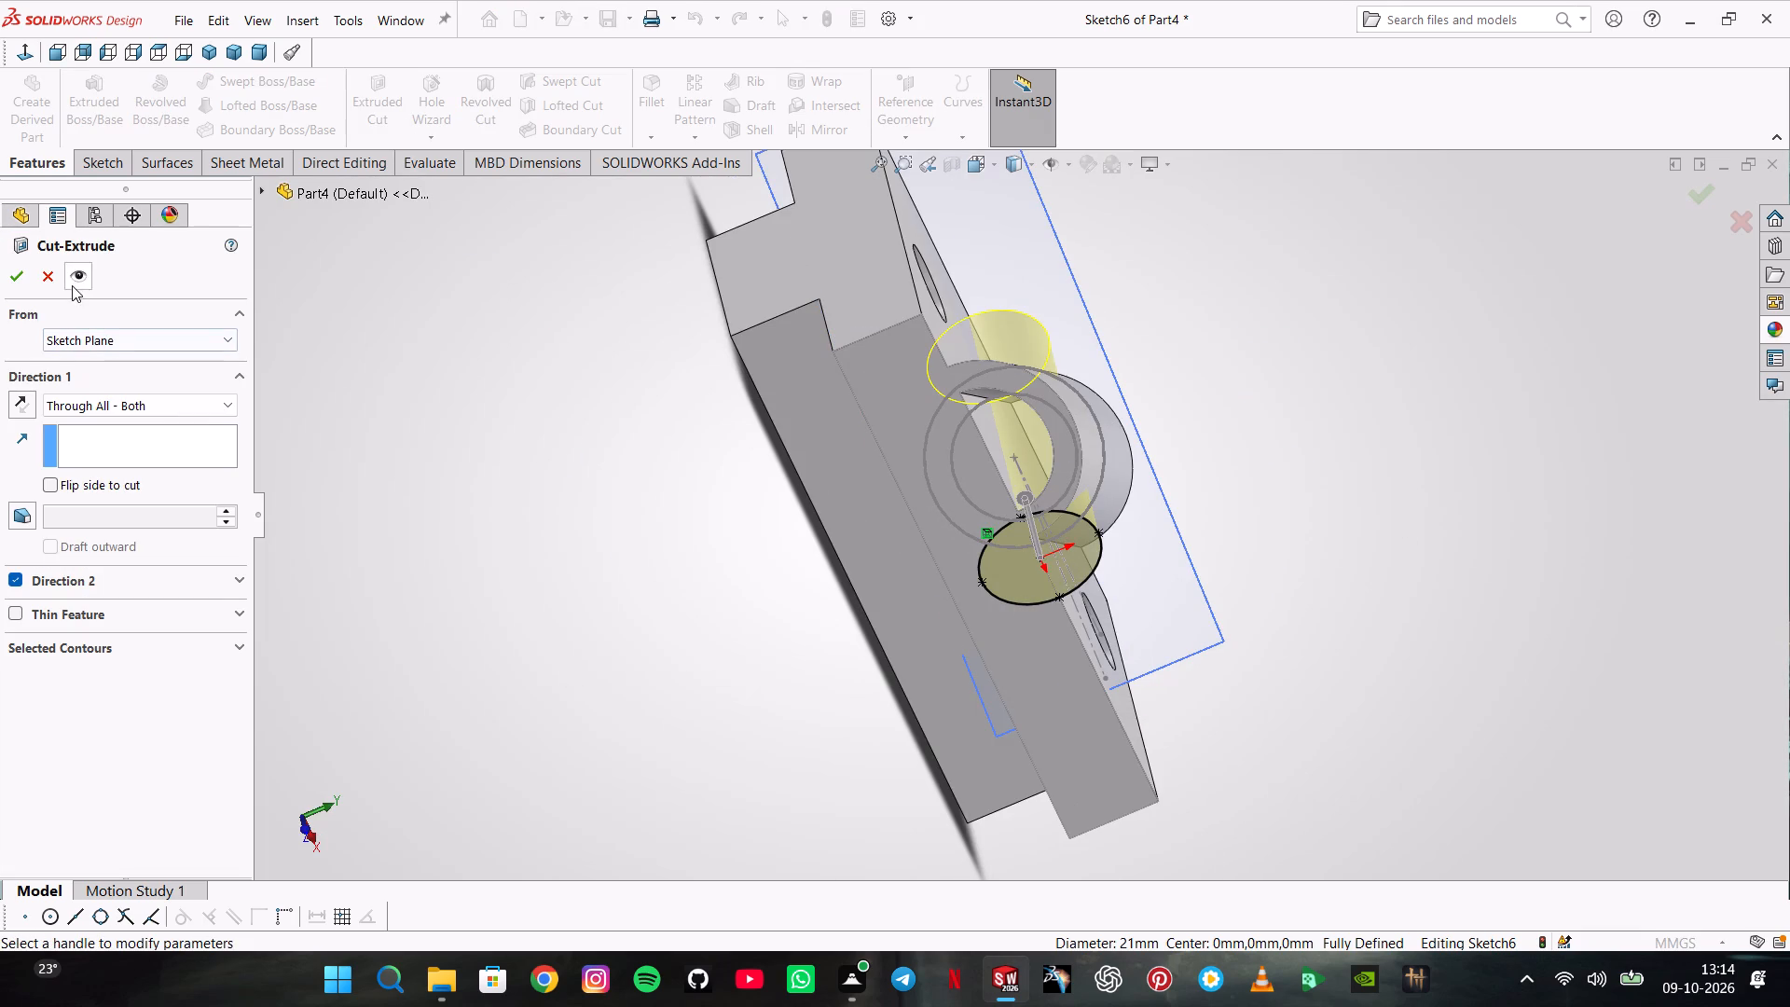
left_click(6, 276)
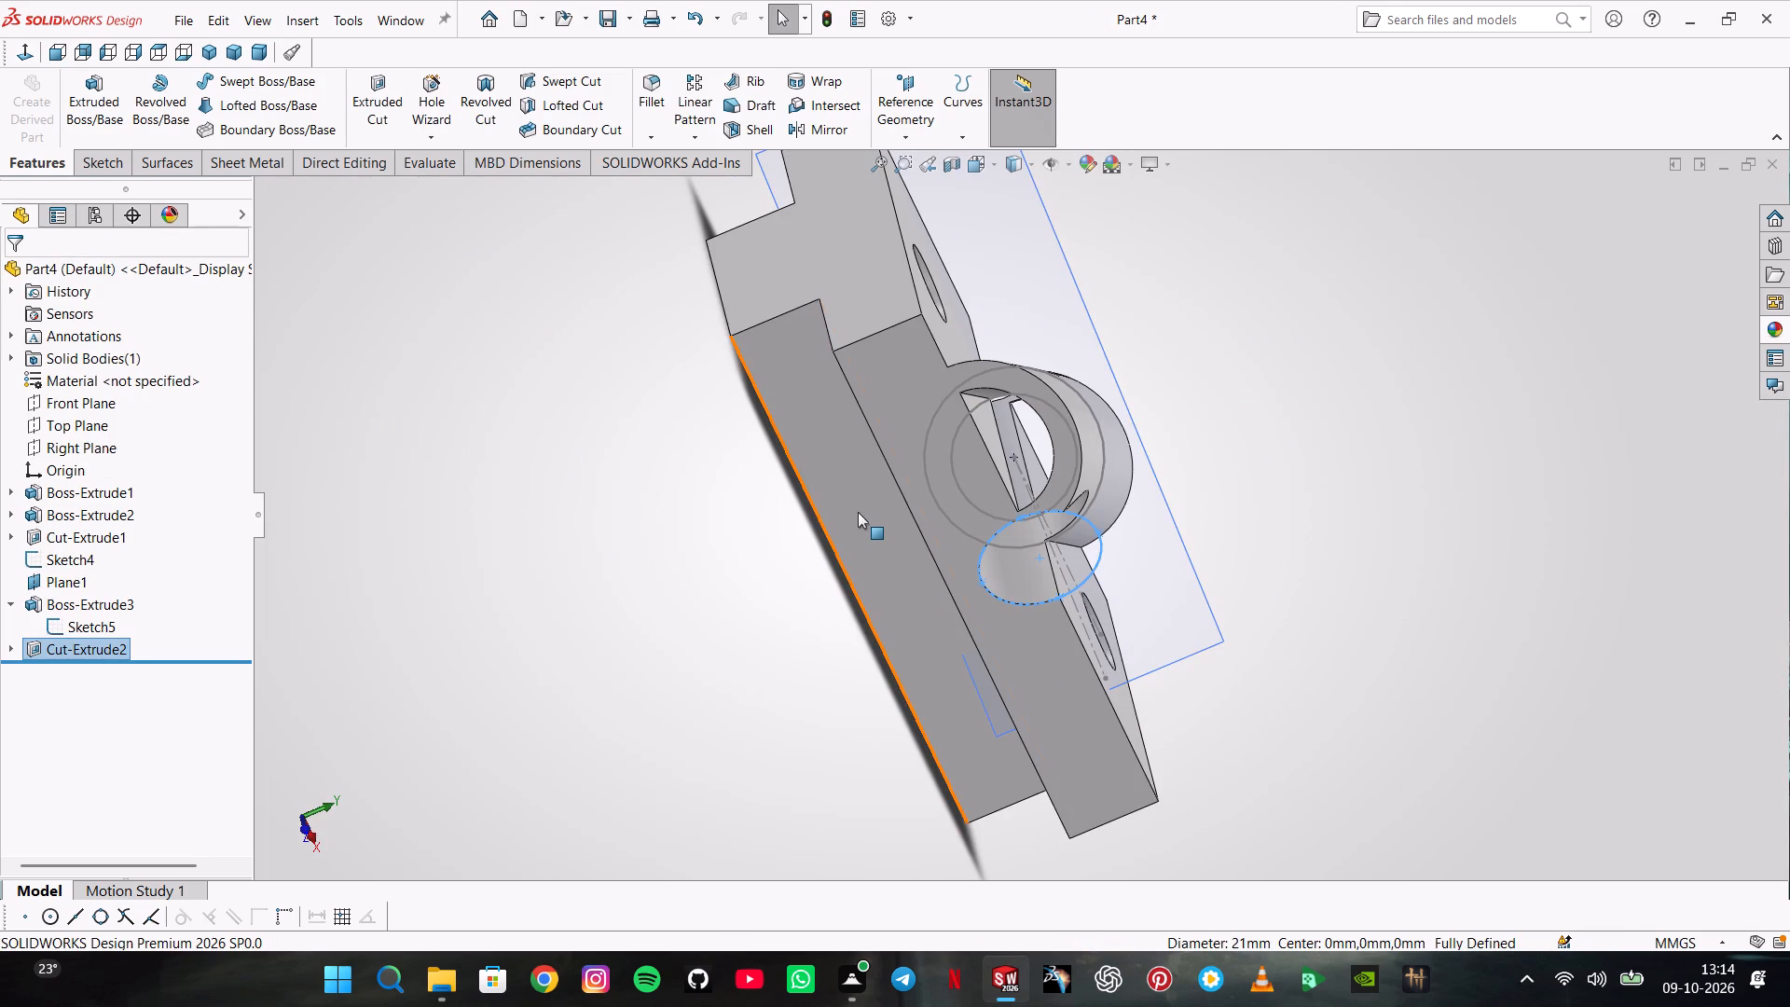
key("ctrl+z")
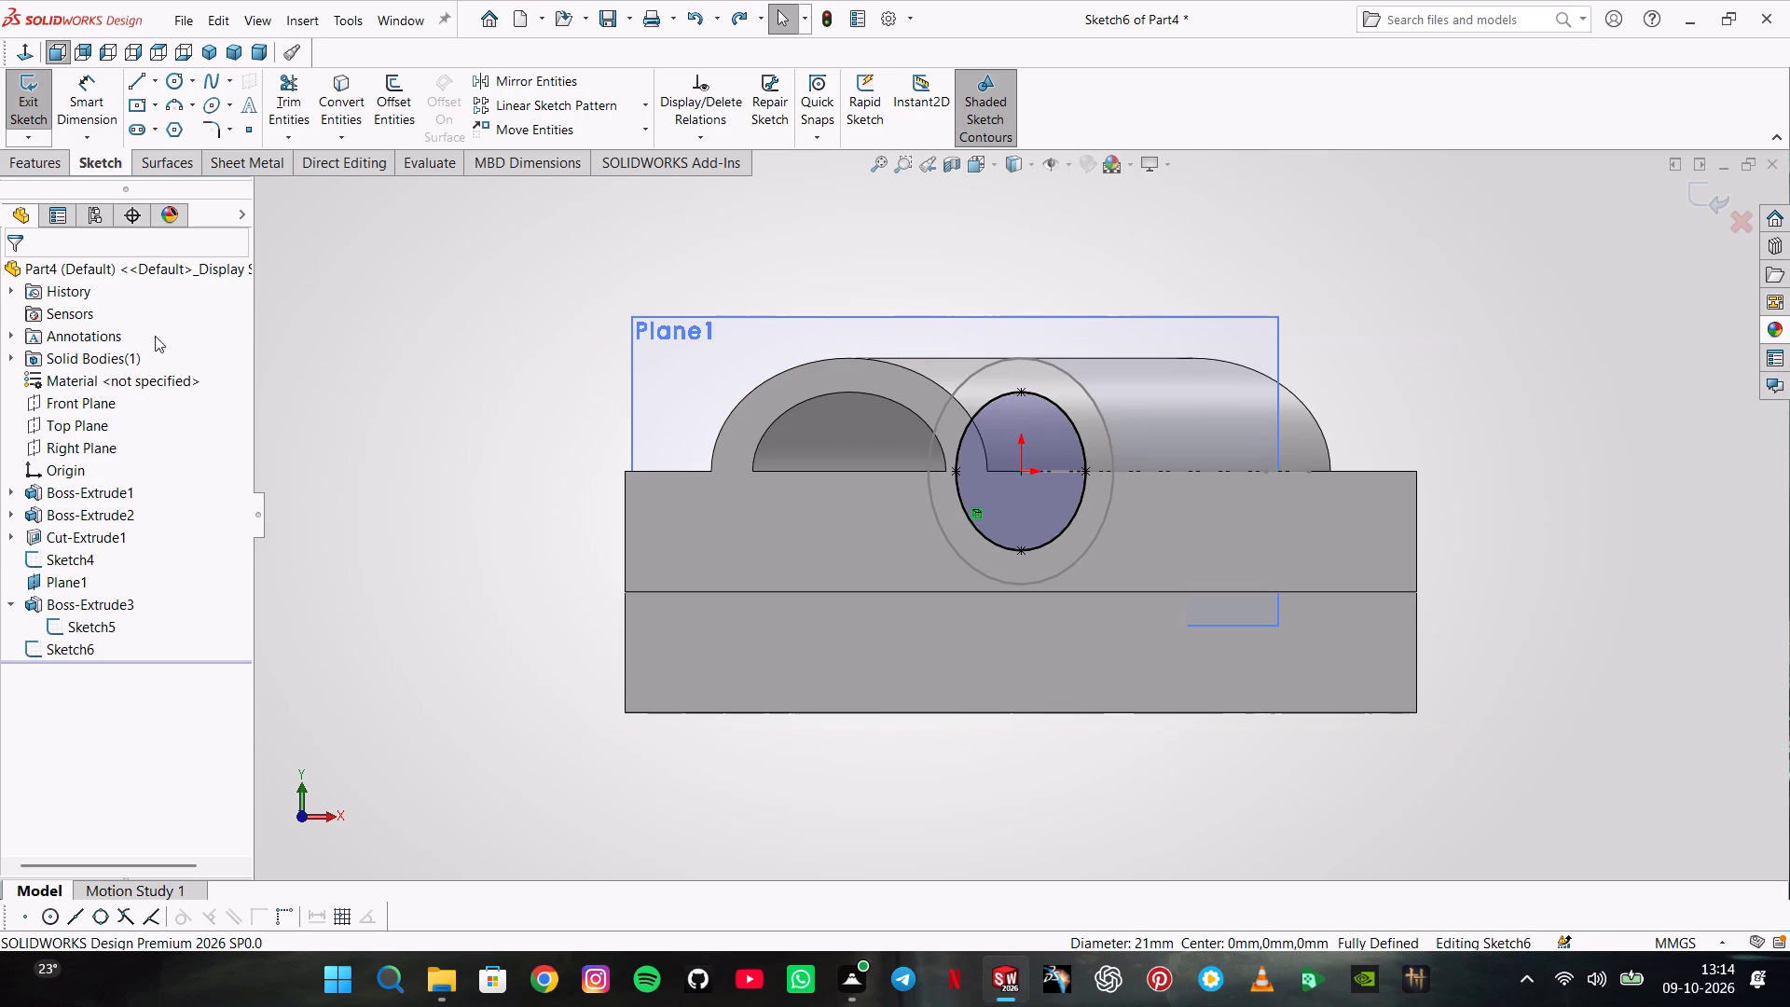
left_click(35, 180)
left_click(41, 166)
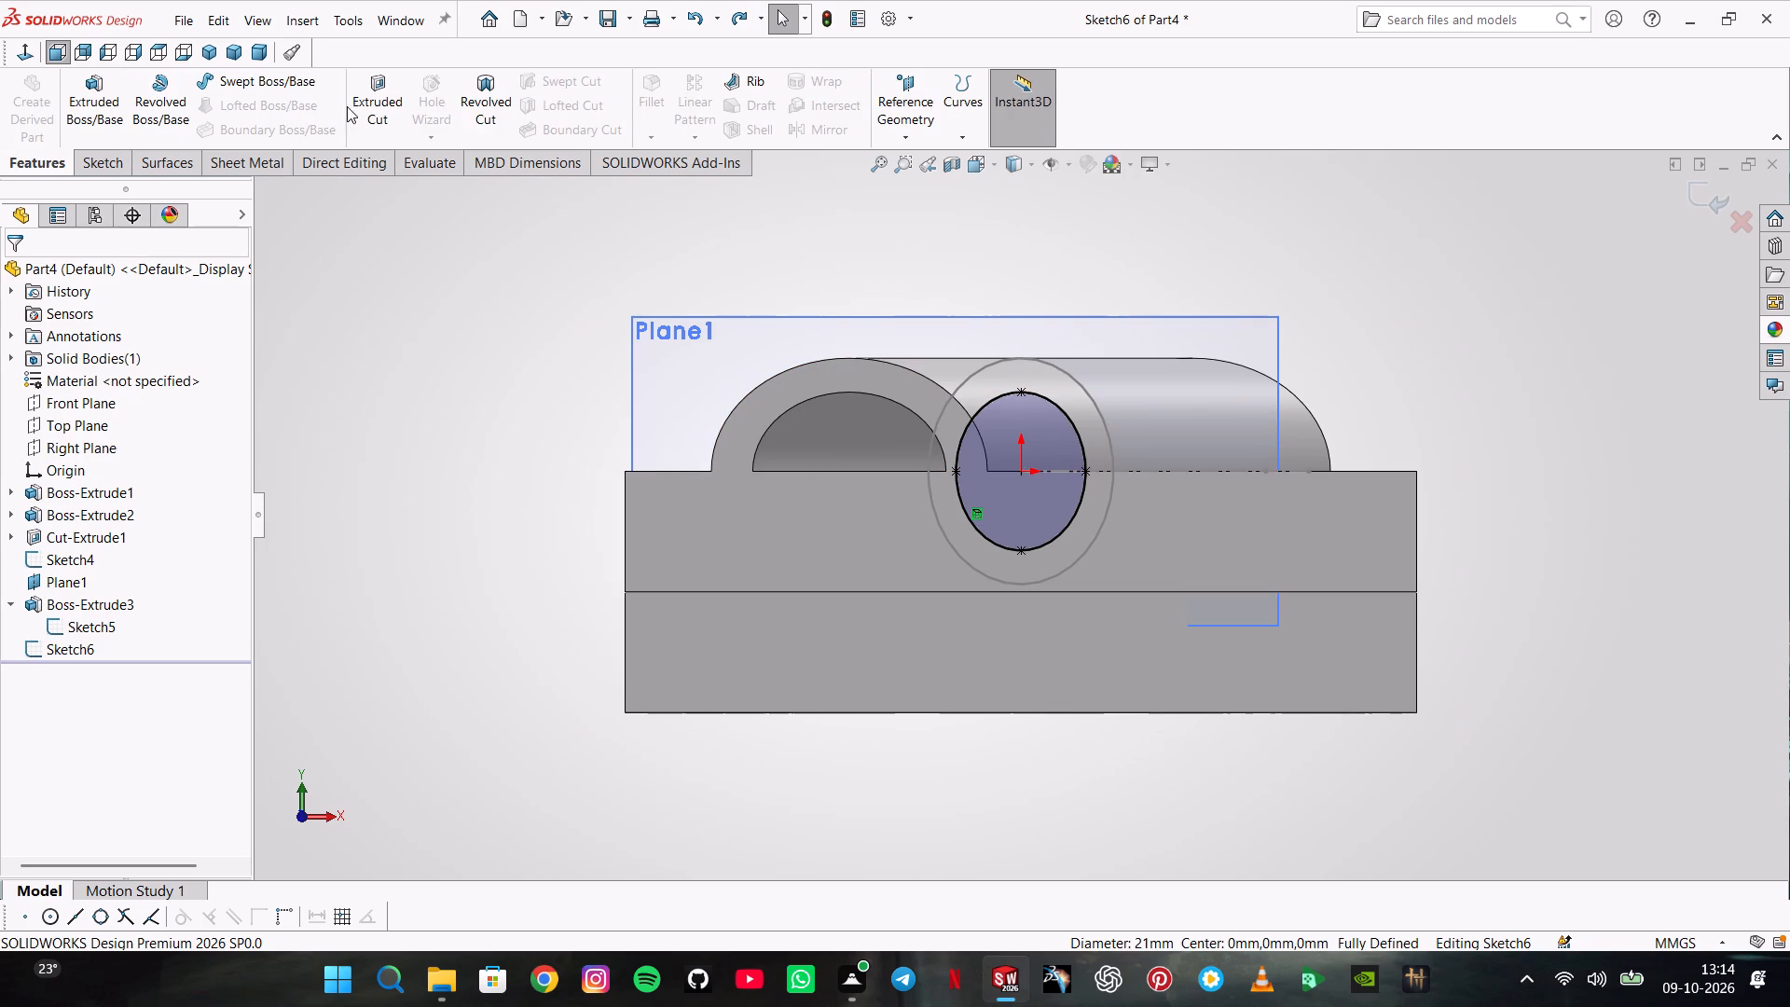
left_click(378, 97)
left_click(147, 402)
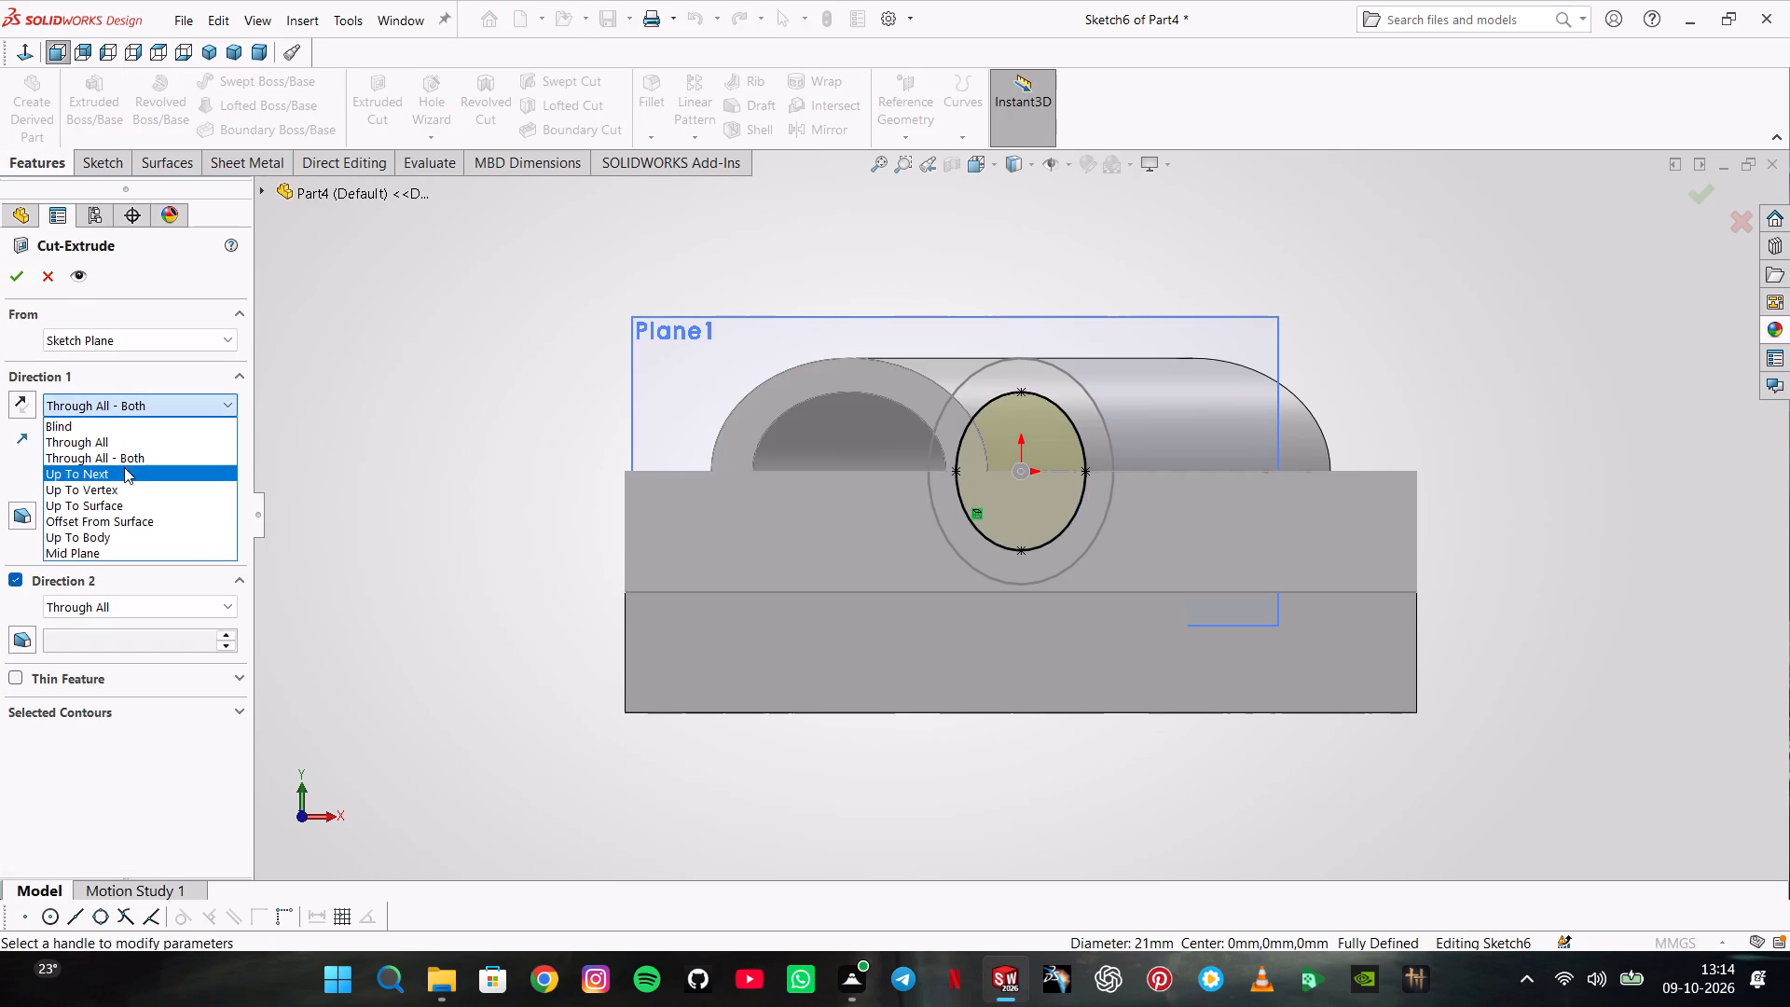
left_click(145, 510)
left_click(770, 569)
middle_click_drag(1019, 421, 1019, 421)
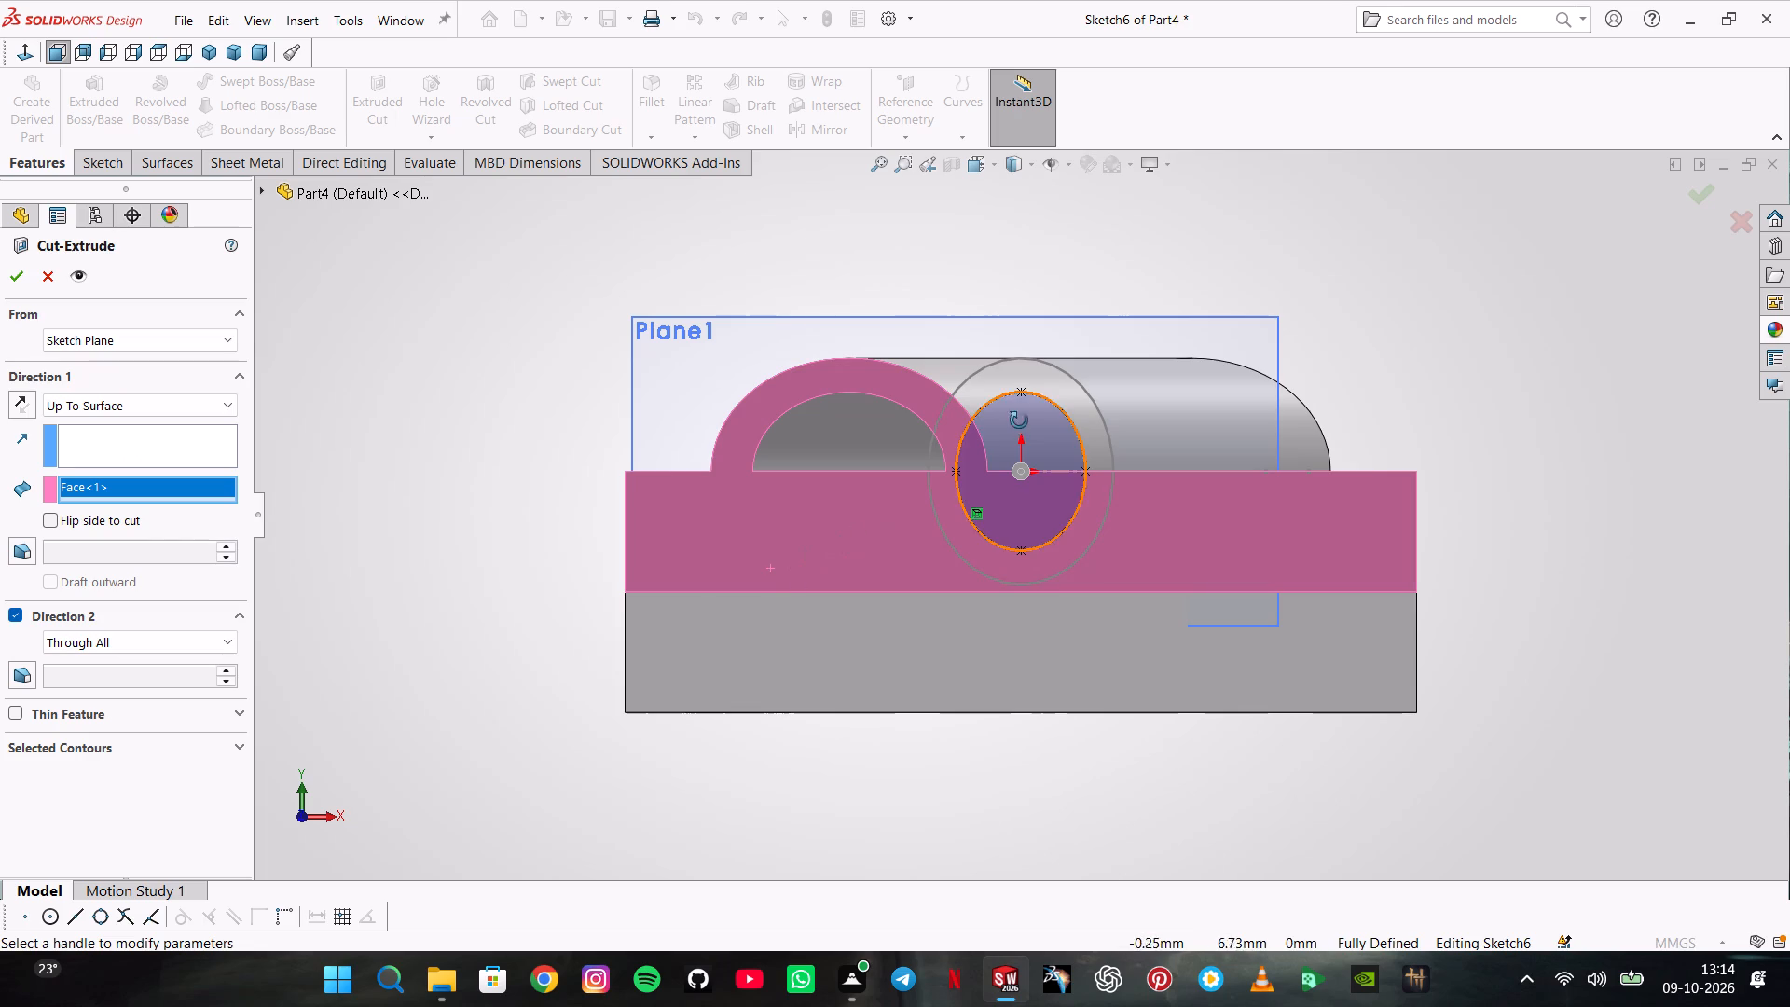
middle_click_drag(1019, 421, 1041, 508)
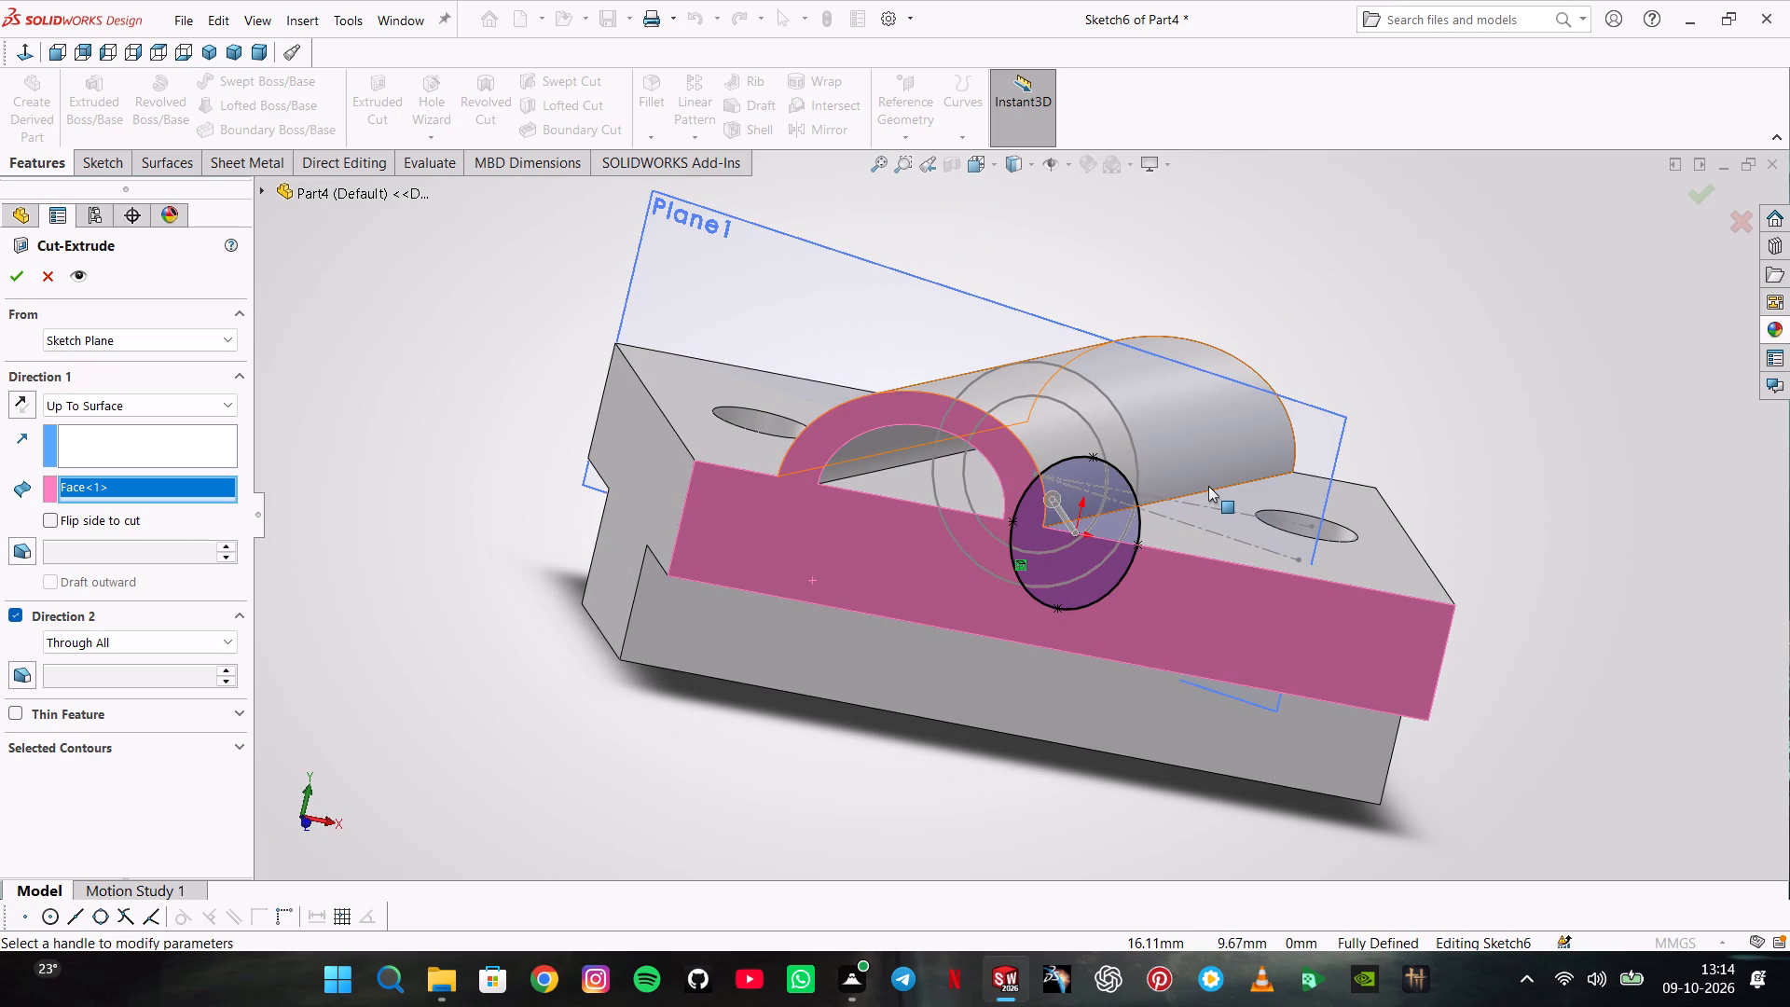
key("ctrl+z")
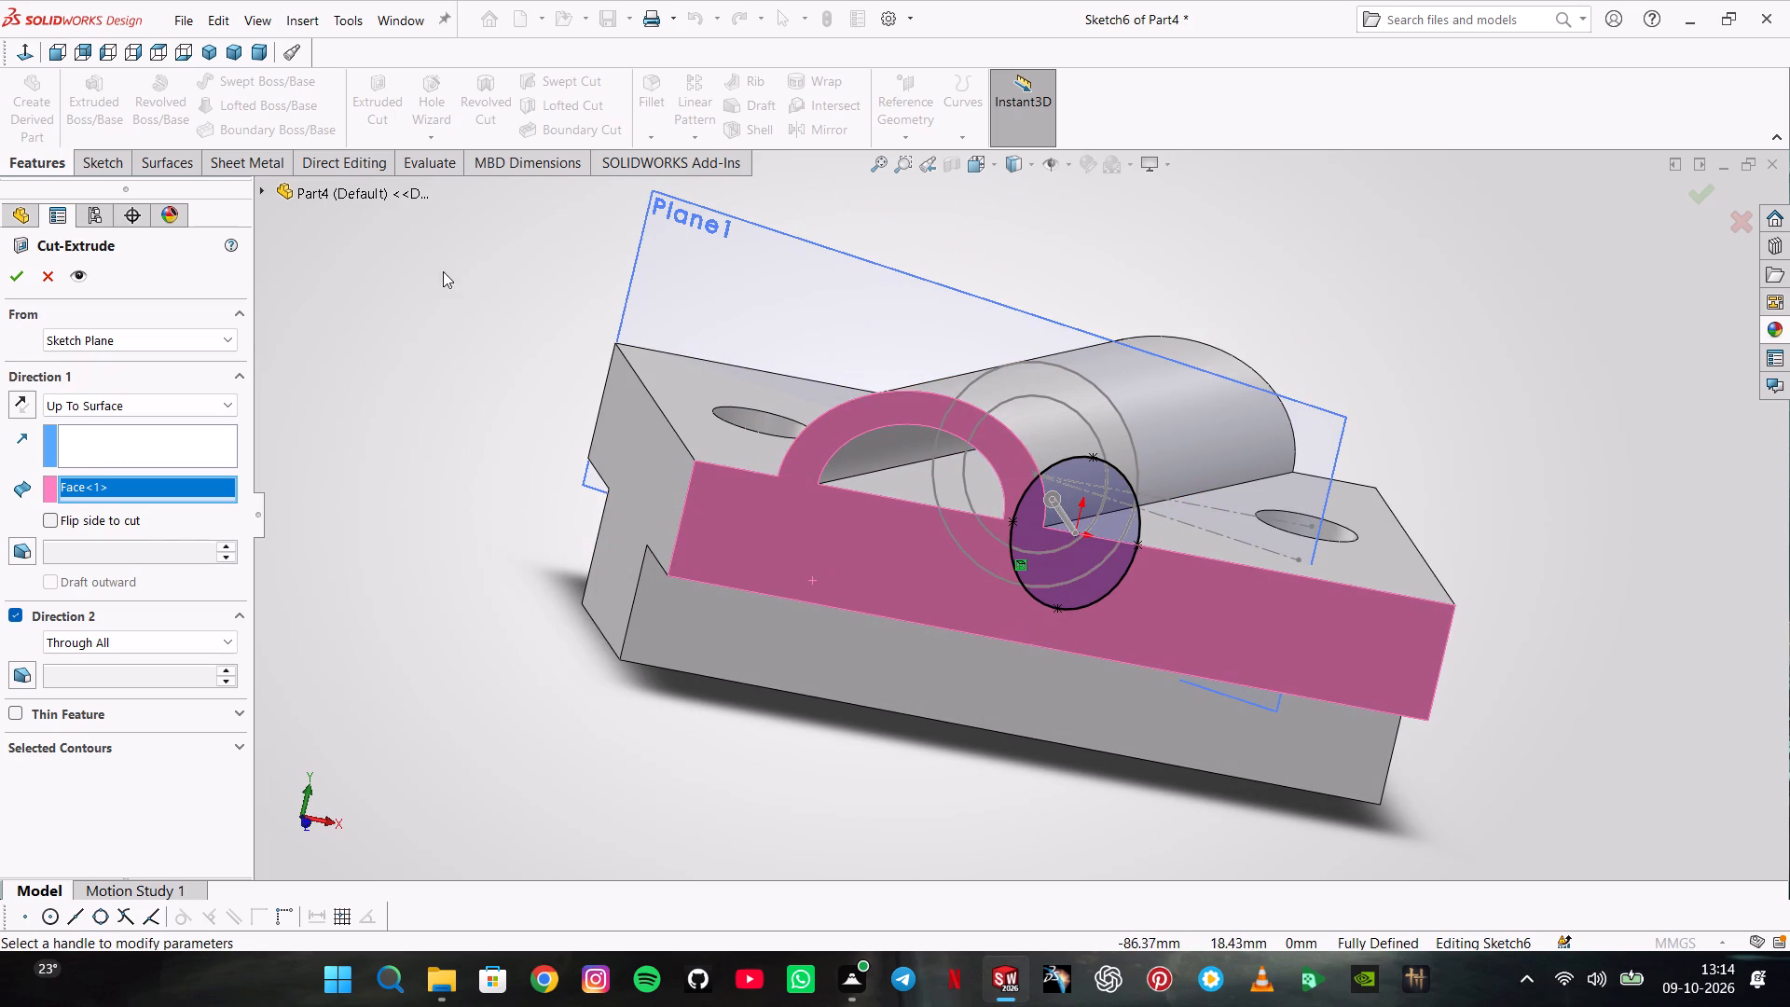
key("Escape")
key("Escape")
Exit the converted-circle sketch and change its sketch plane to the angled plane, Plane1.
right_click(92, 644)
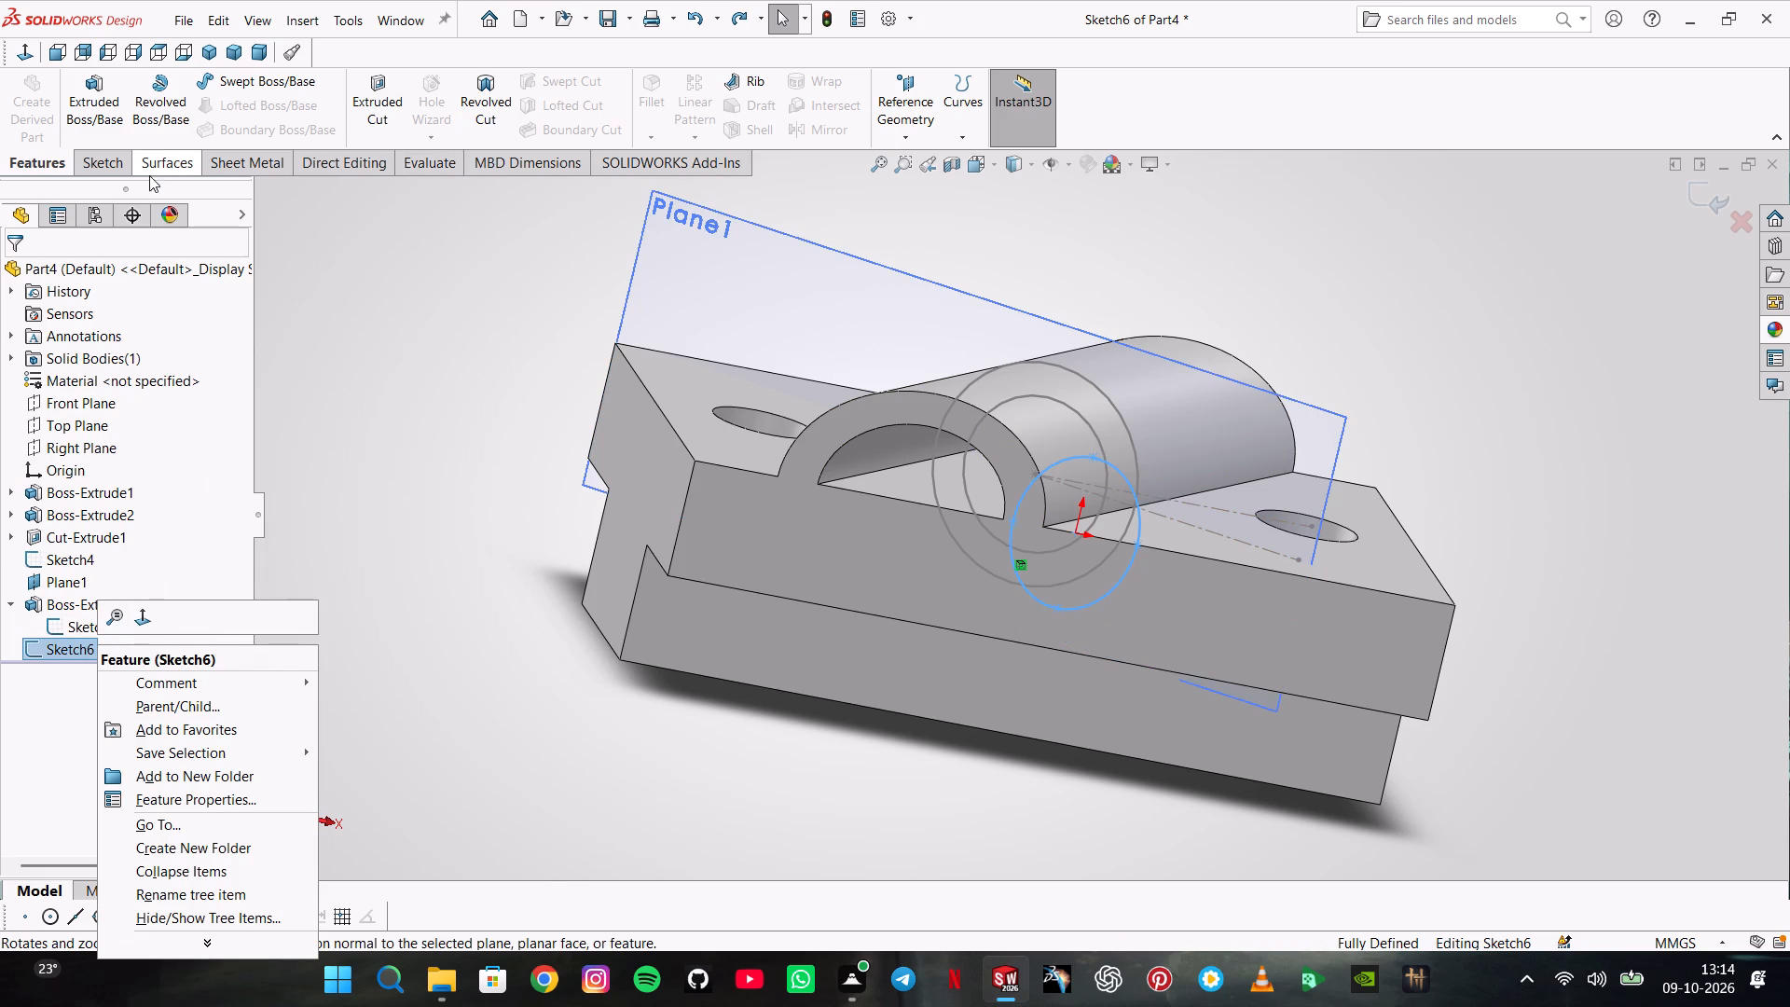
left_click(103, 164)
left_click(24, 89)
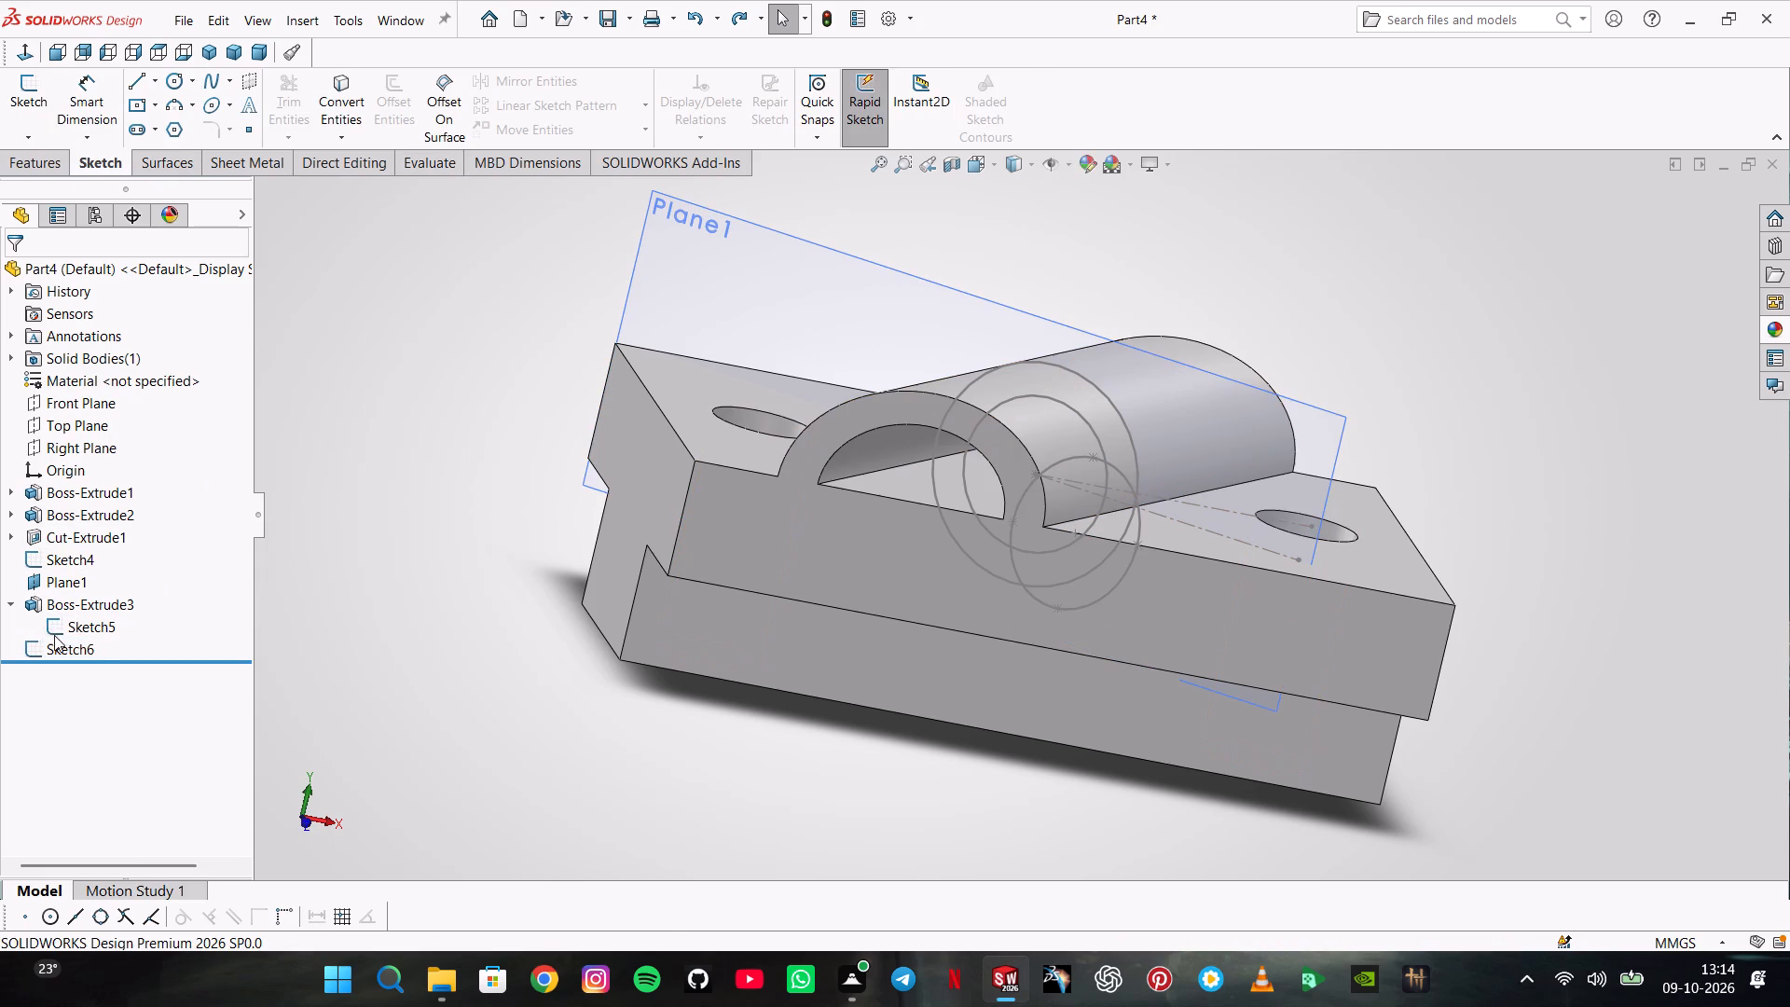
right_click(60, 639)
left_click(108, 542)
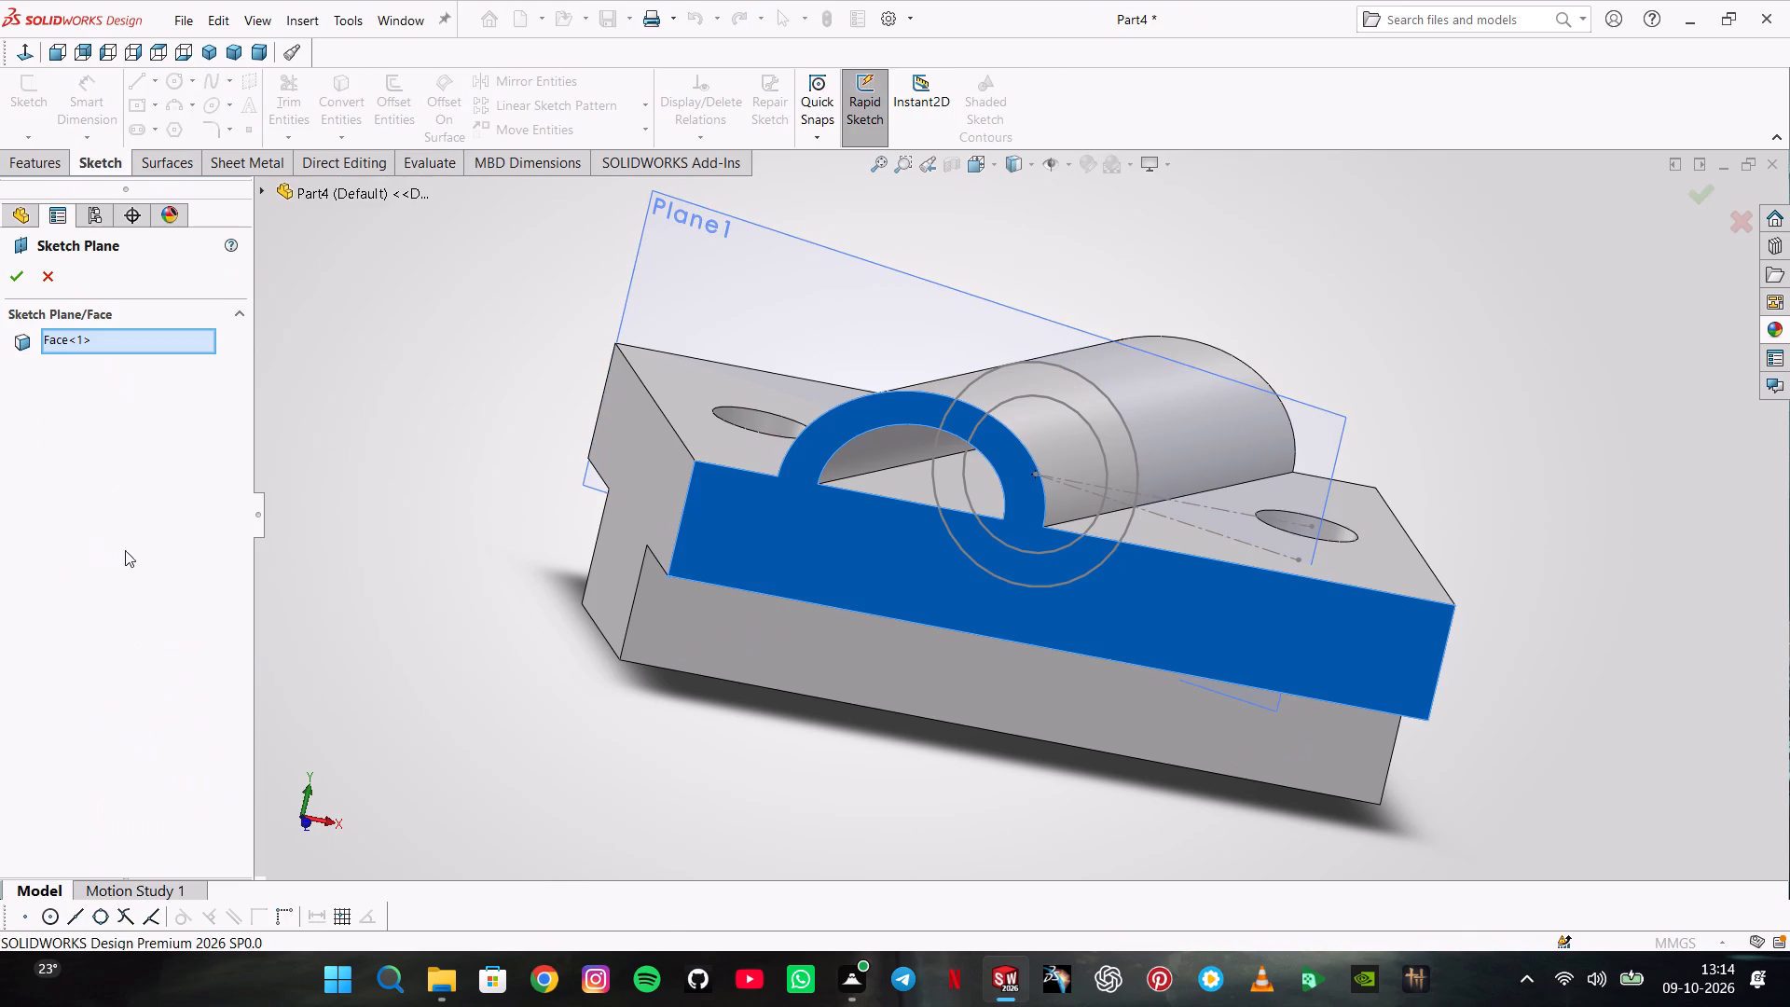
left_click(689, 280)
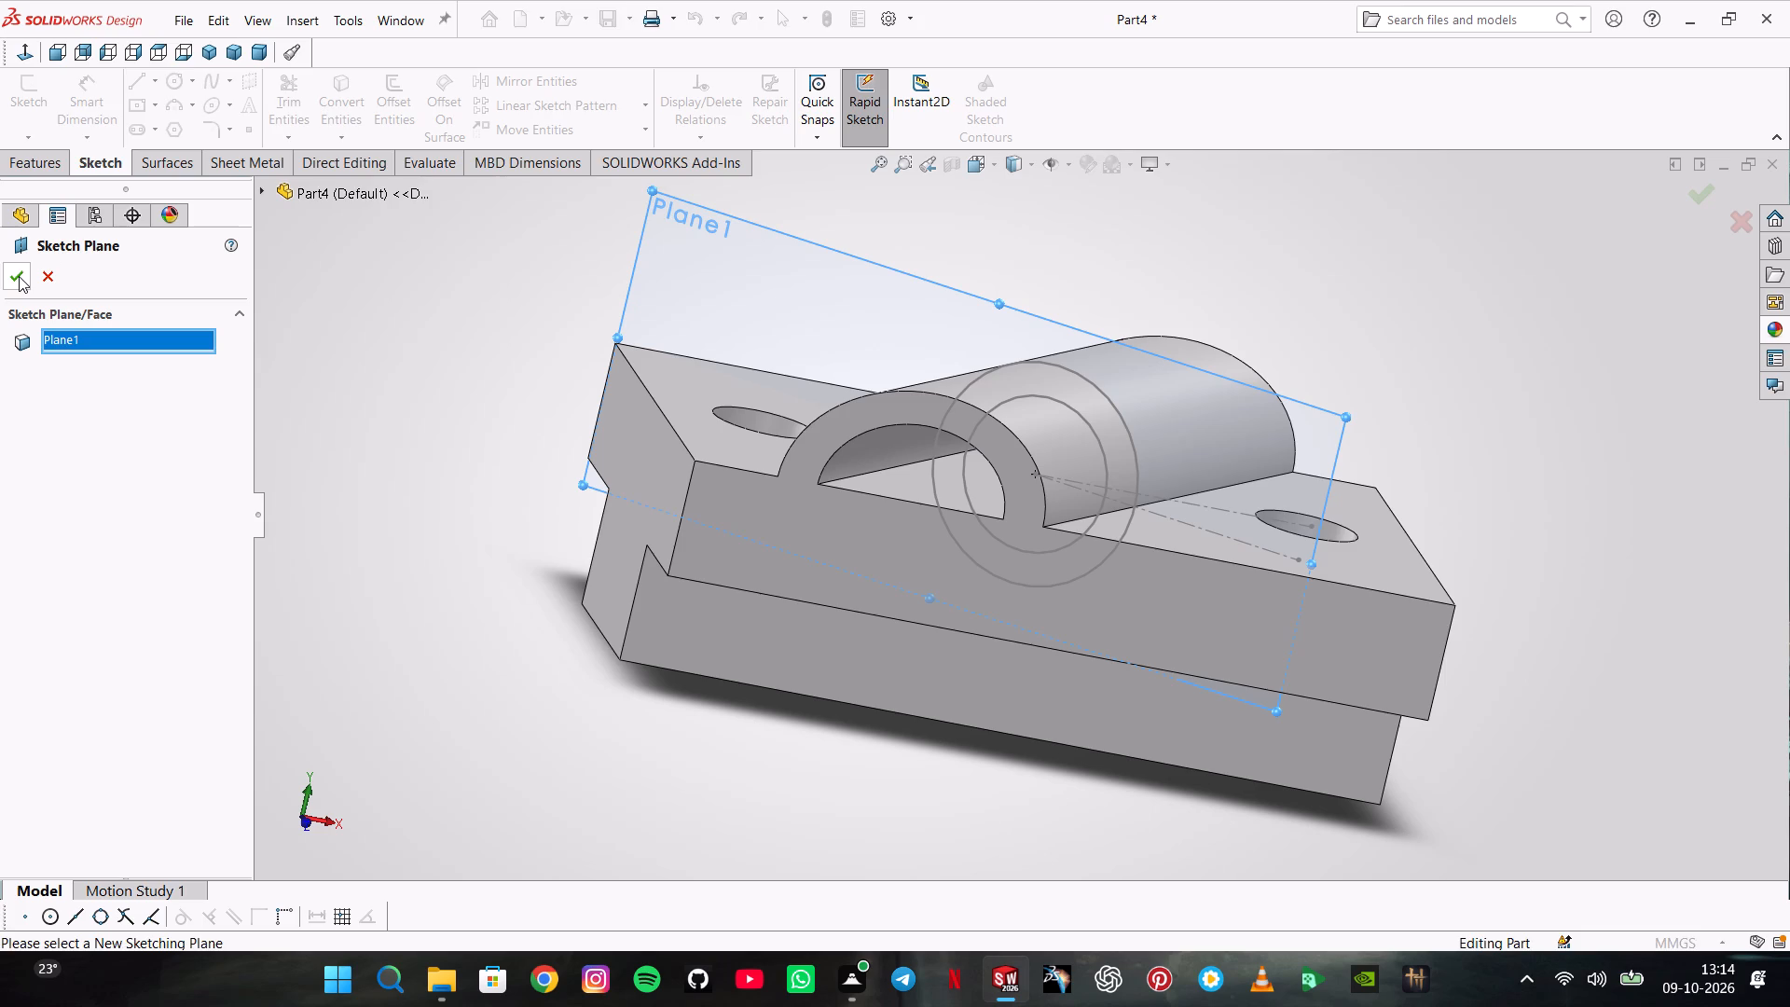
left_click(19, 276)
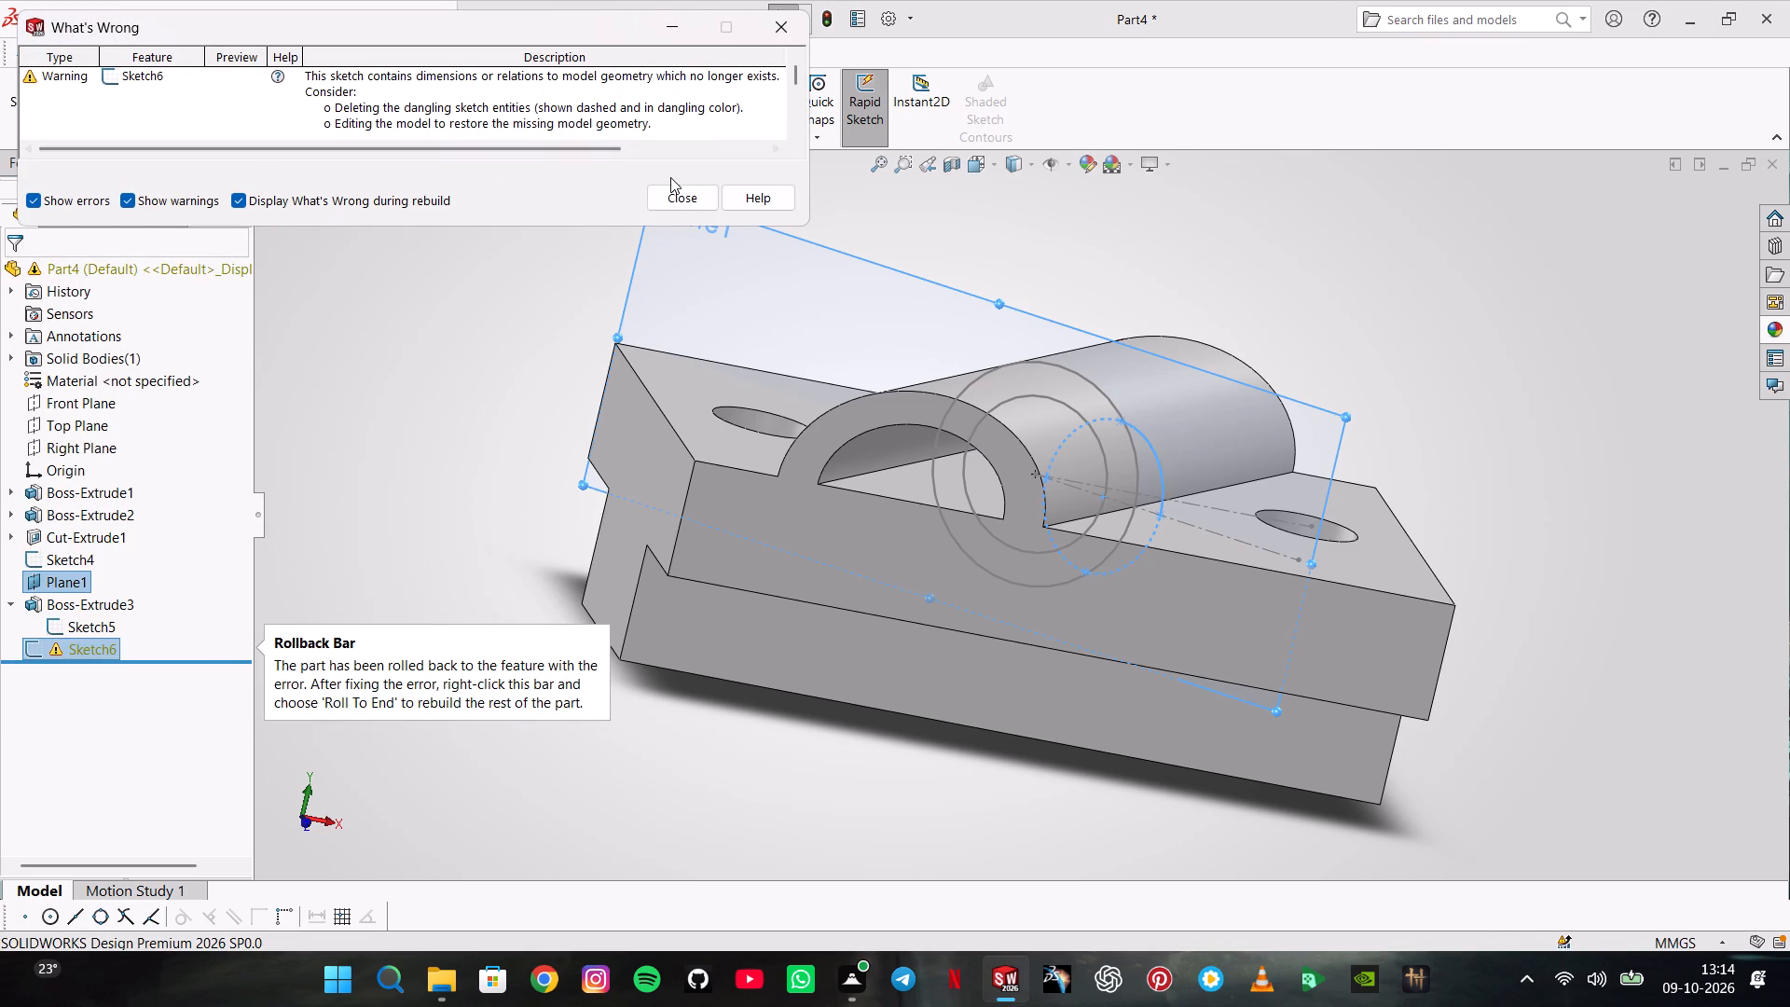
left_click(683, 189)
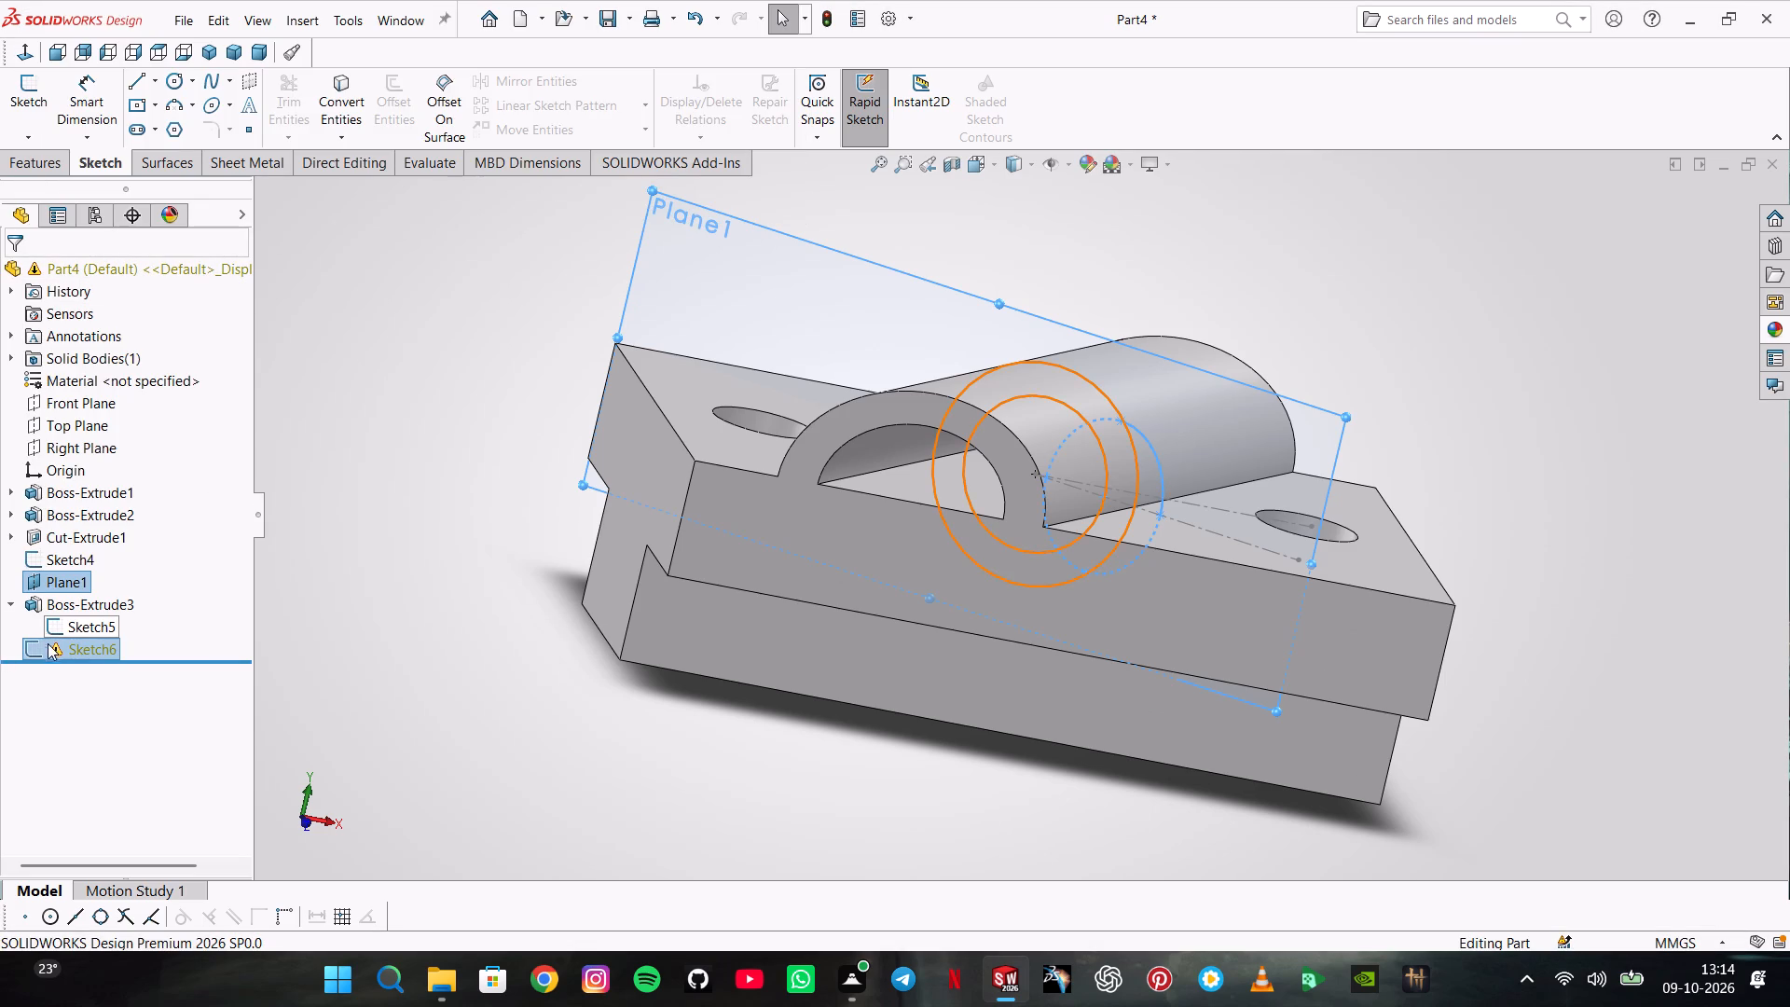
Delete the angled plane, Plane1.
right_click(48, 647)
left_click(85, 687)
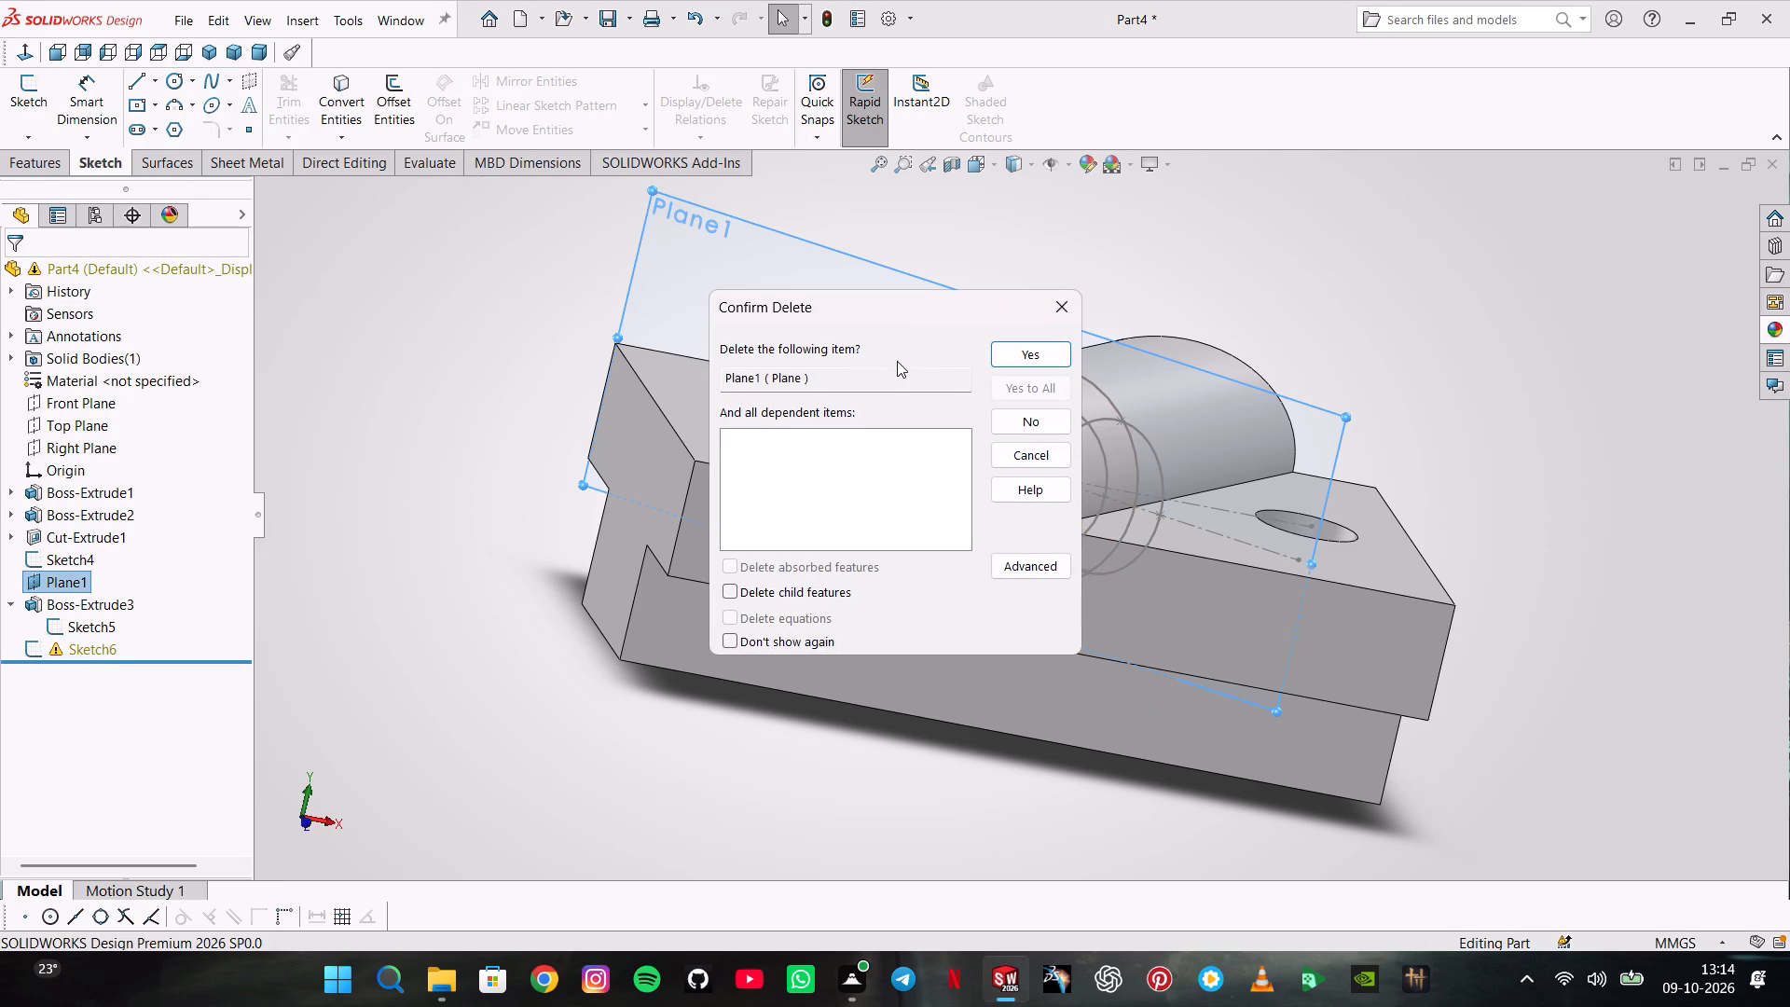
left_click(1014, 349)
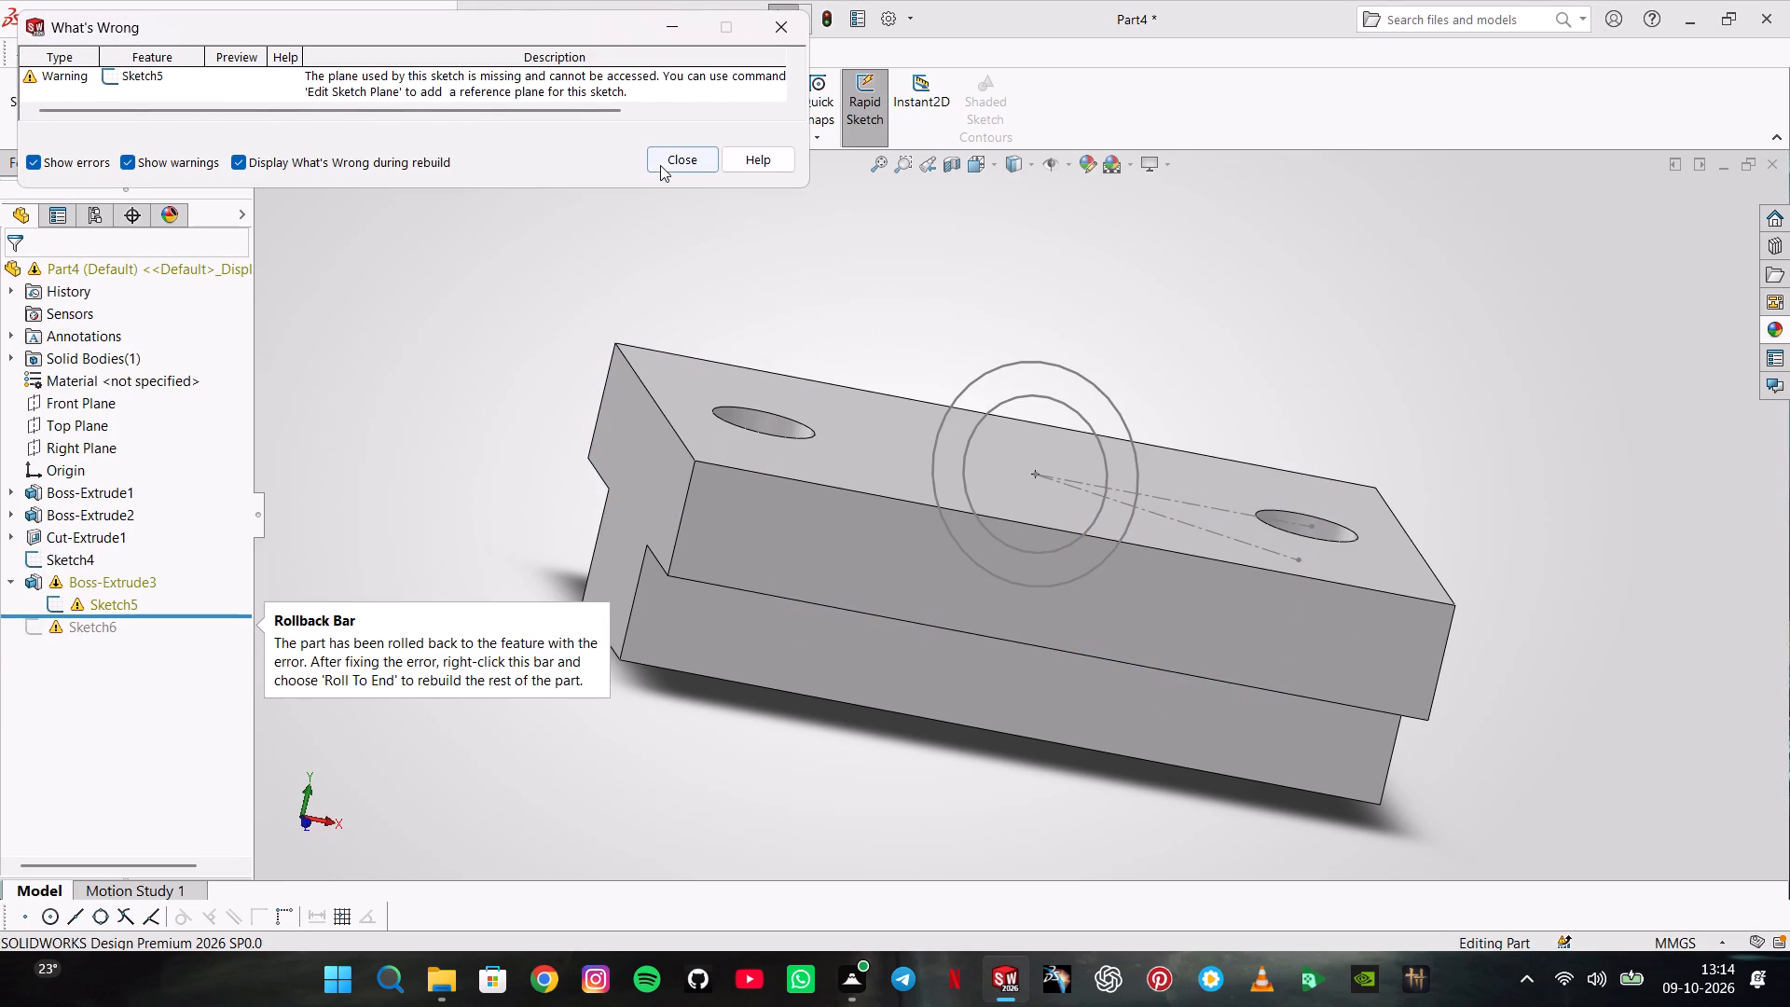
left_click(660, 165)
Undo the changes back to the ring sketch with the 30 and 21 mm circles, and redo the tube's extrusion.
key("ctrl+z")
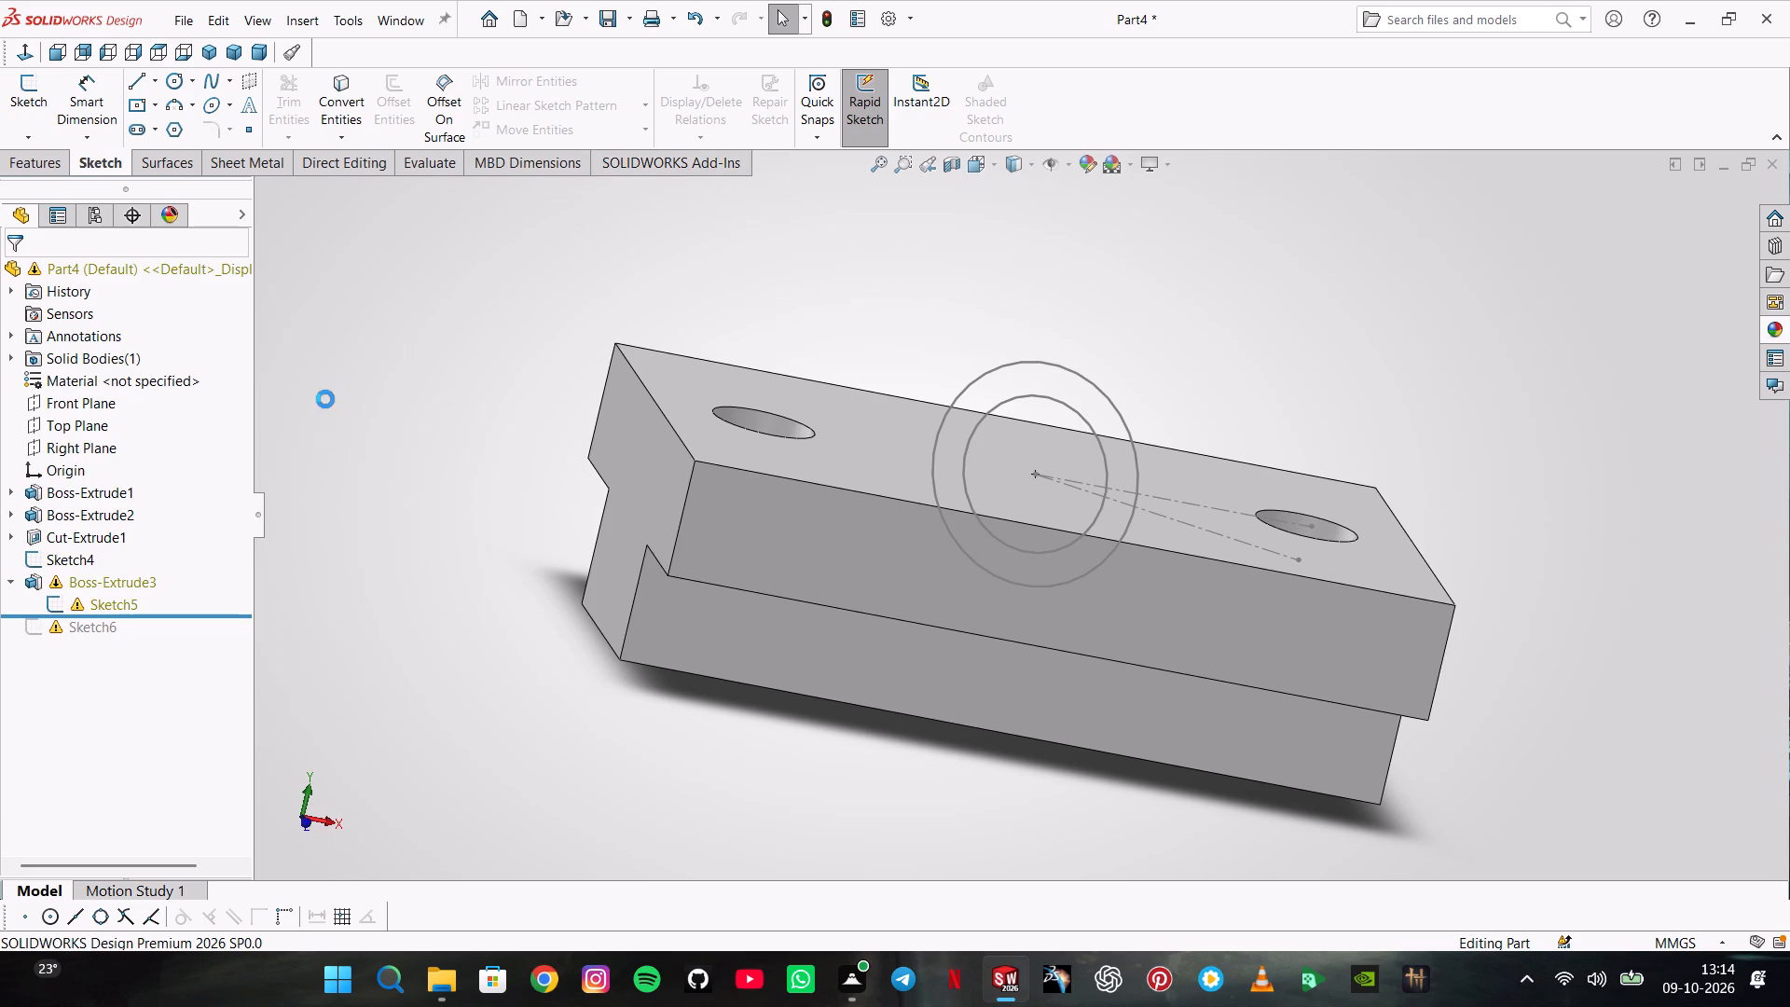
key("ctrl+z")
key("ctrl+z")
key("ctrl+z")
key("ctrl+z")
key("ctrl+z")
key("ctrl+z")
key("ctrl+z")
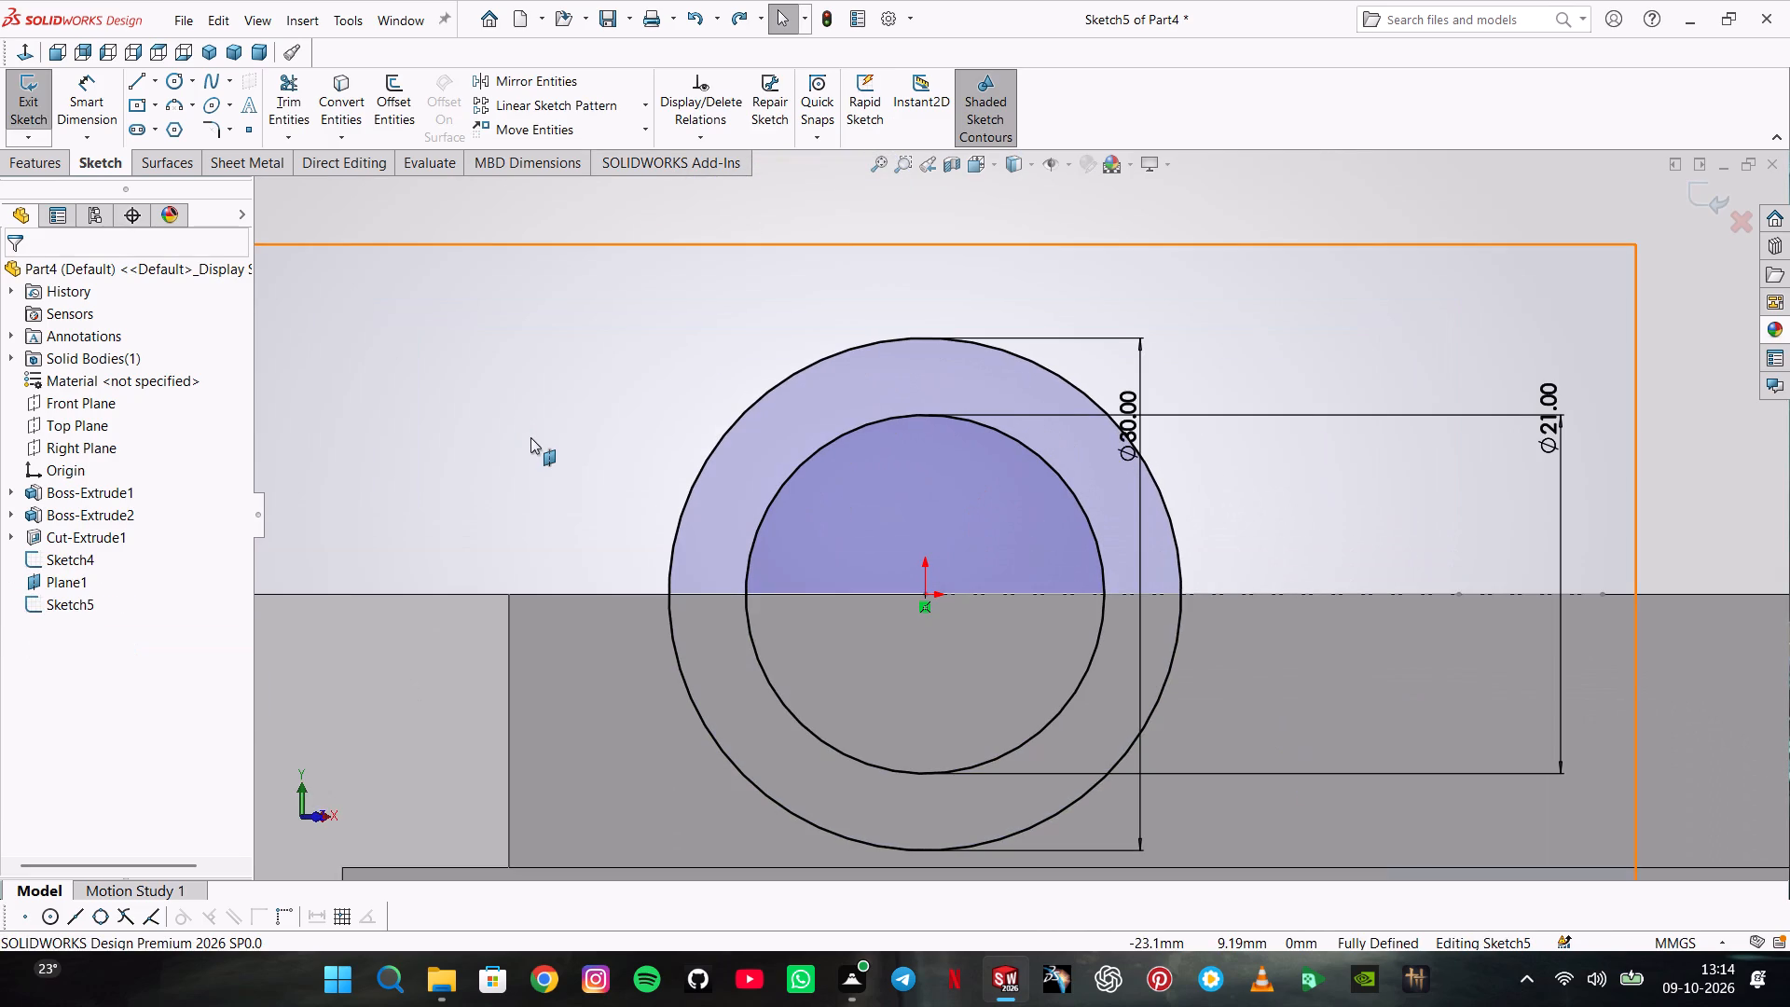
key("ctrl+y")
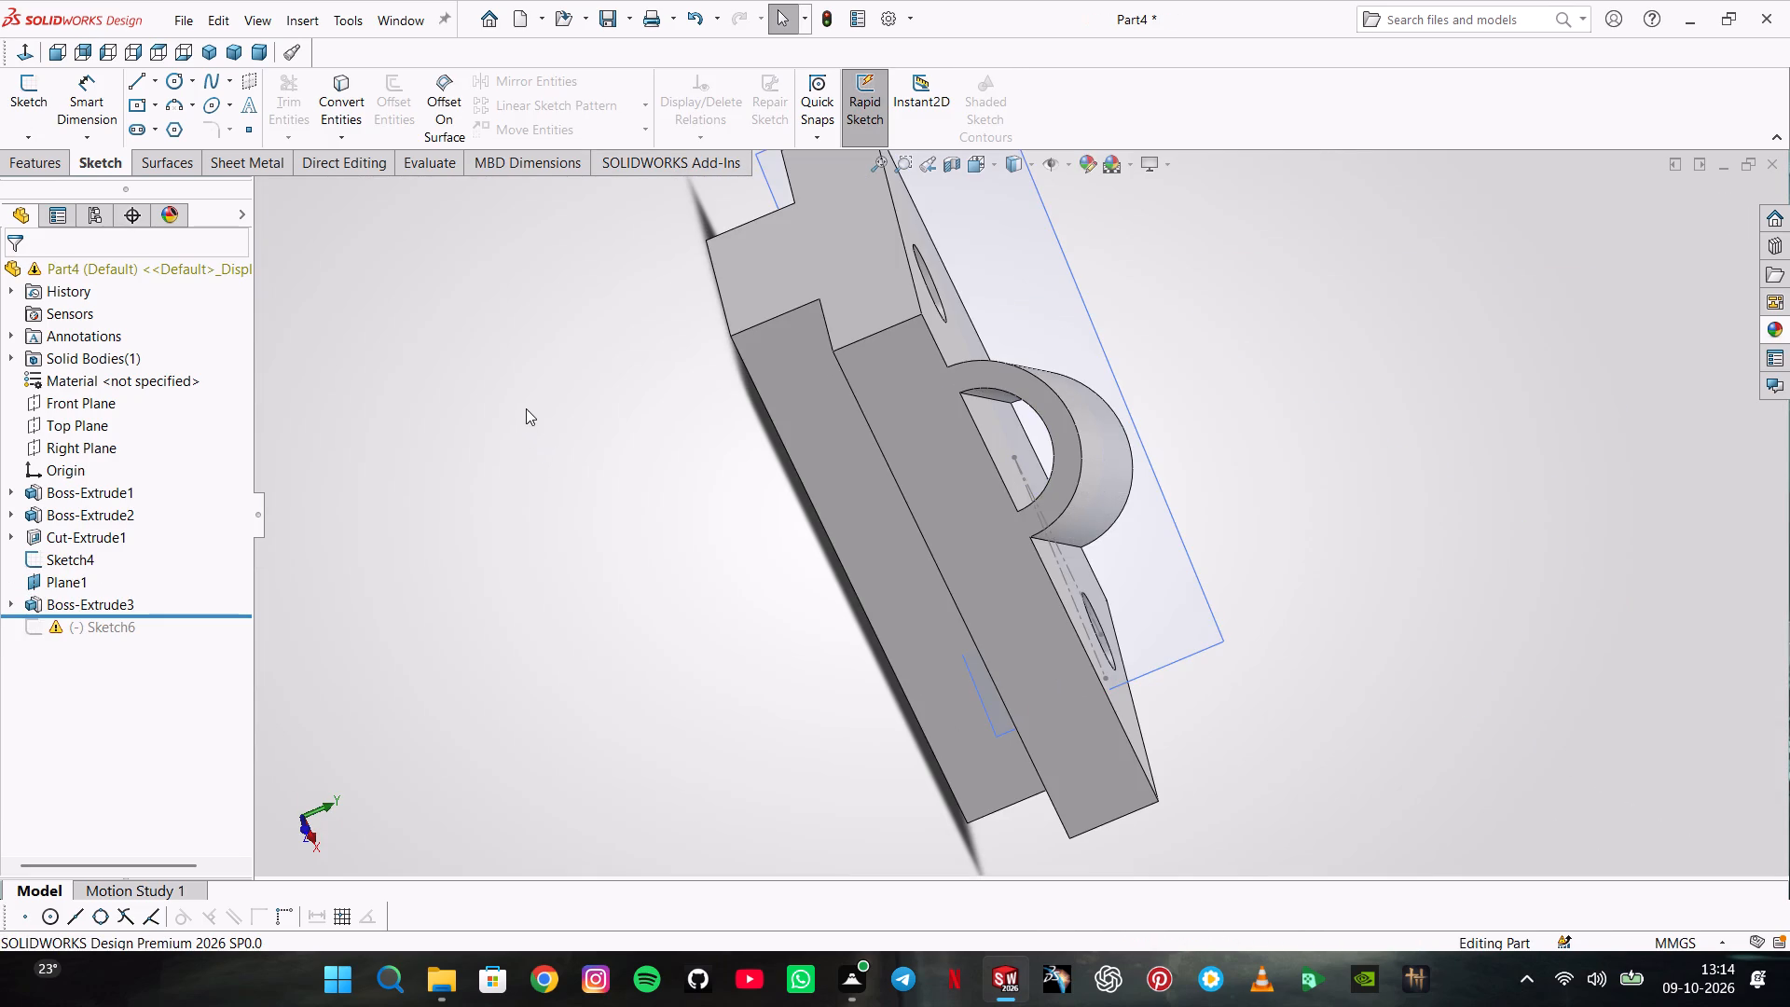
Delete the leftover Sketch6 below the tube's extrusion.
left_click(130, 622)
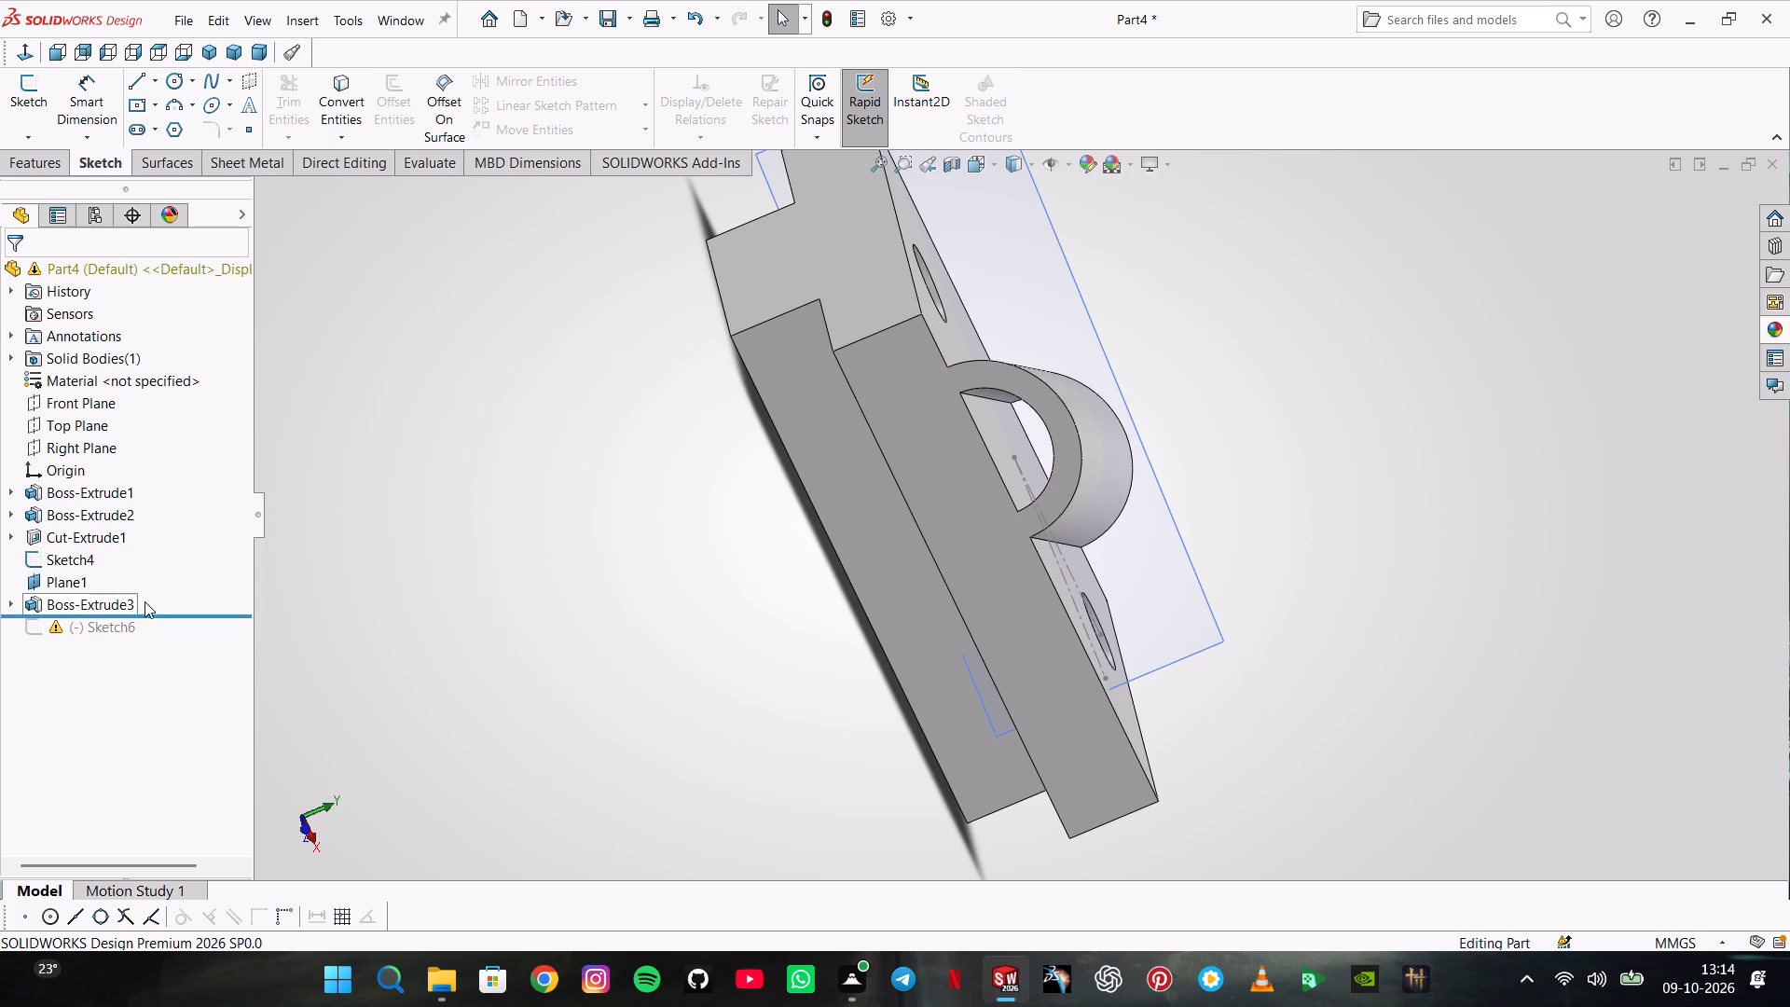
right_click(106, 630)
left_click(121, 712)
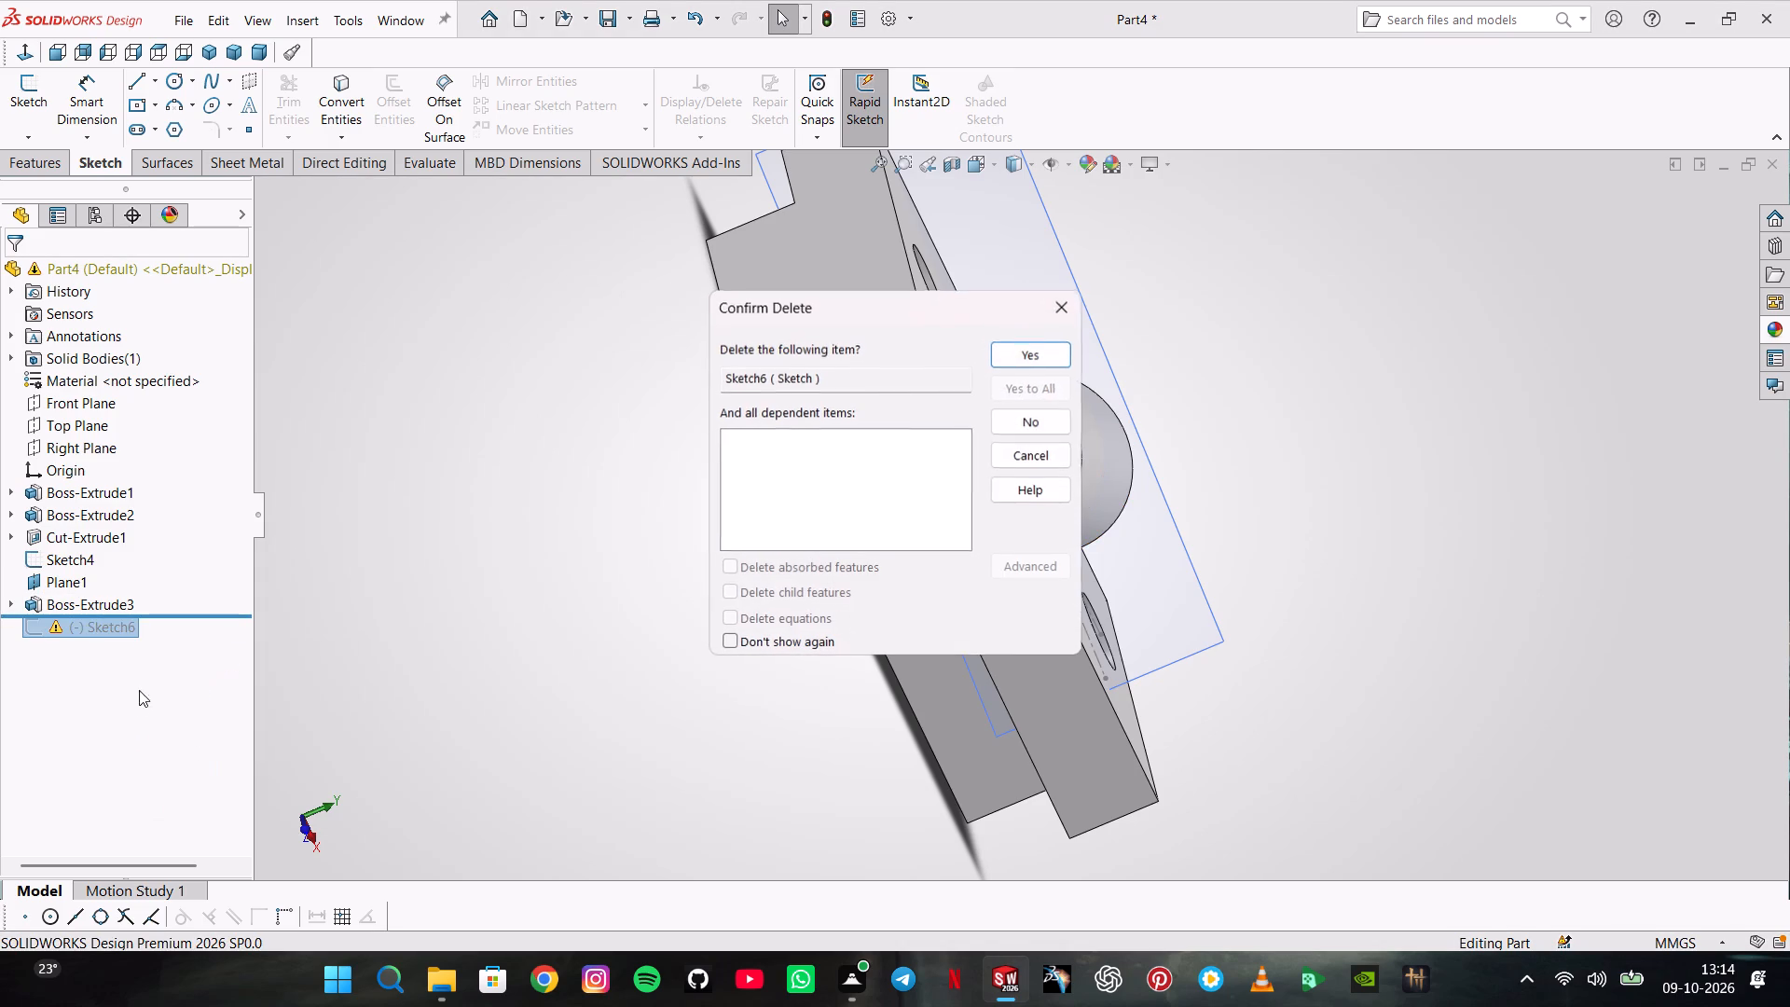
left_click(1013, 364)
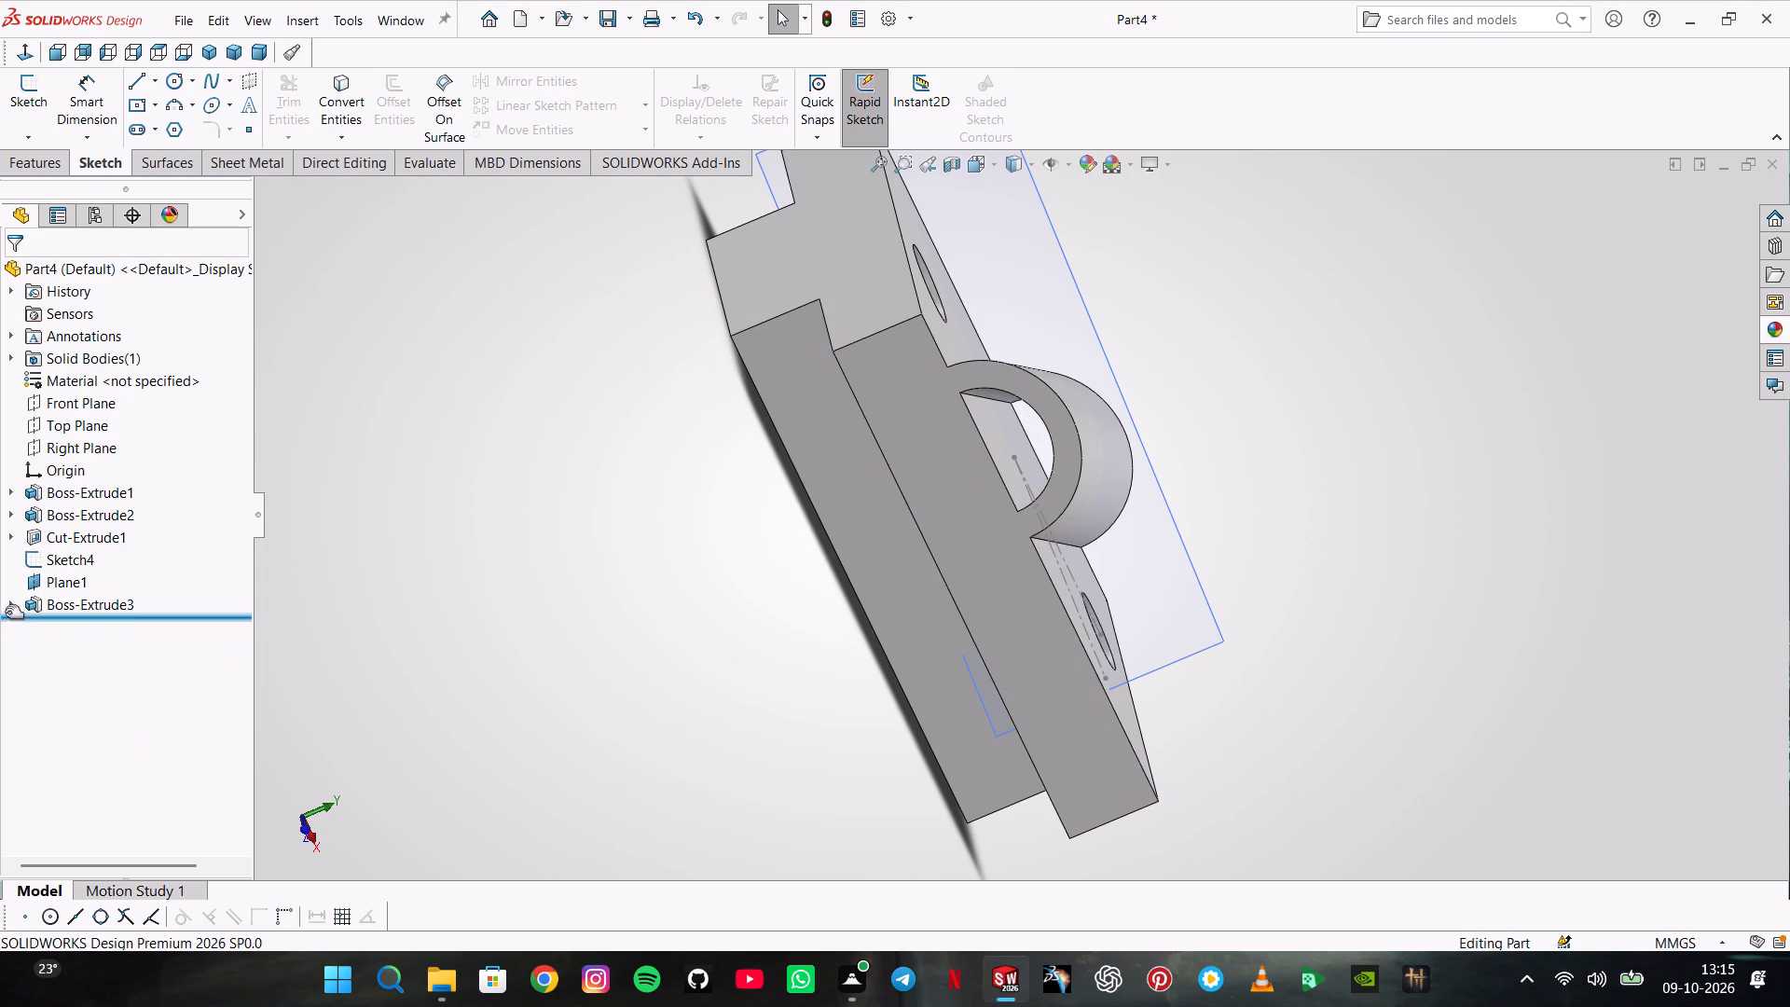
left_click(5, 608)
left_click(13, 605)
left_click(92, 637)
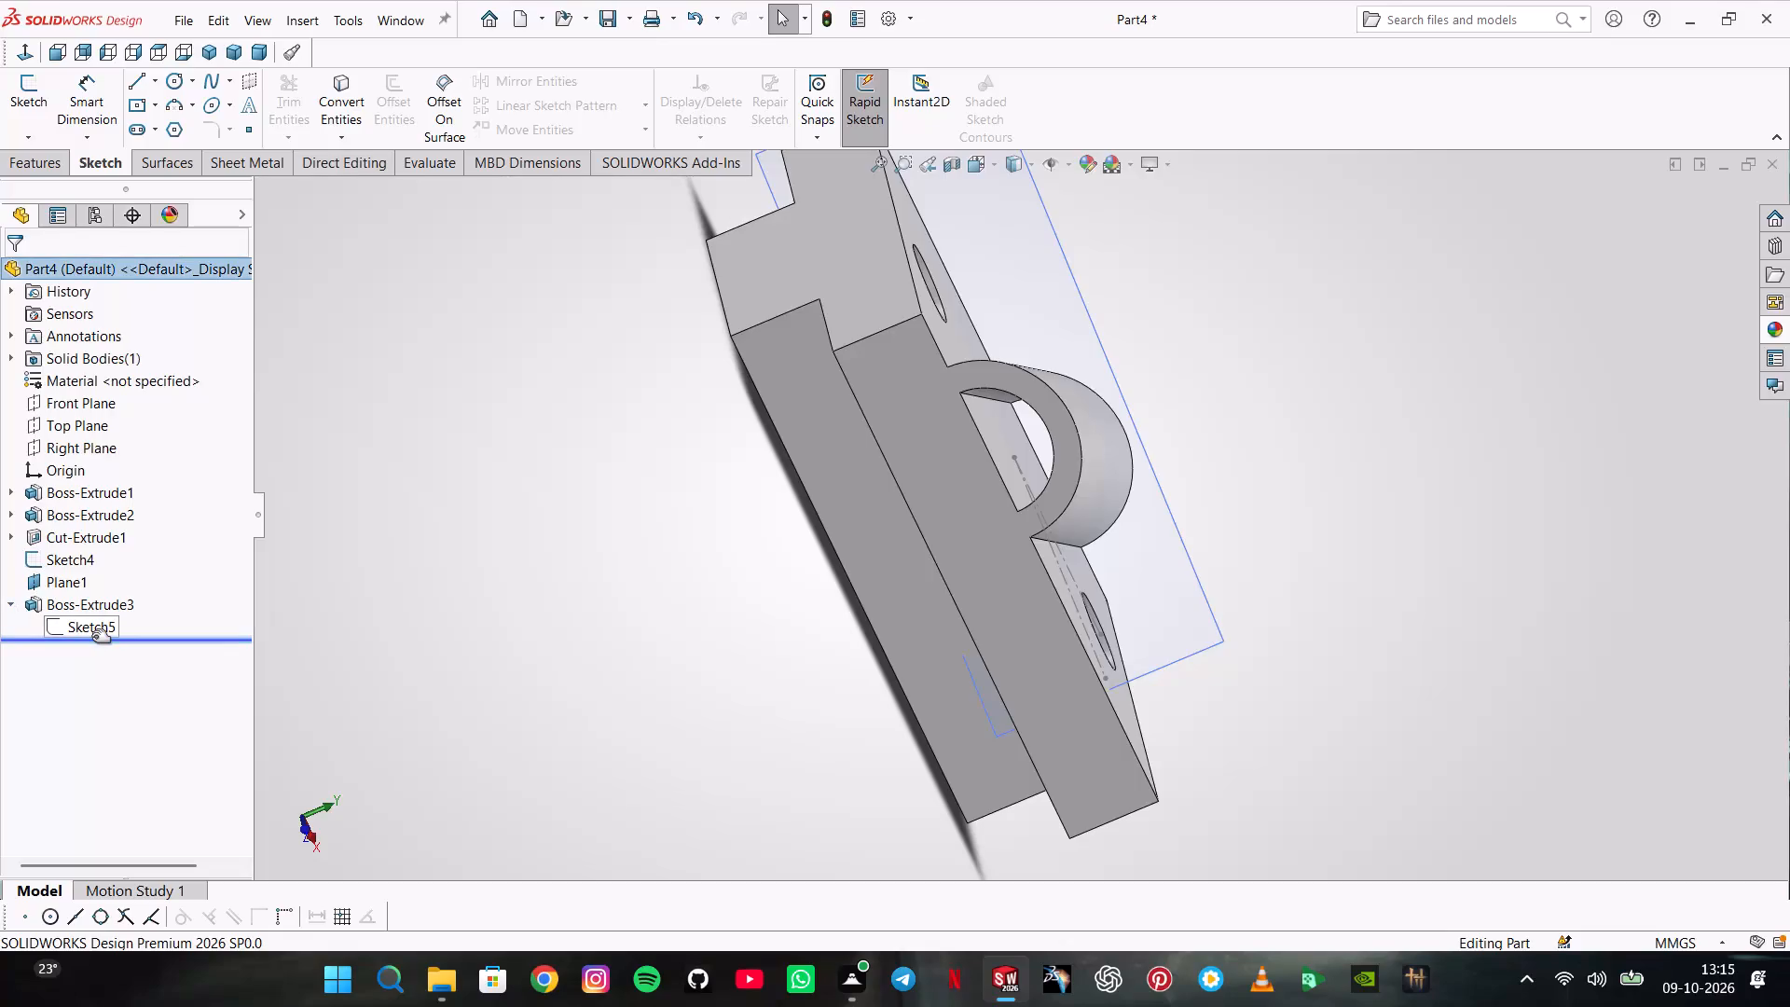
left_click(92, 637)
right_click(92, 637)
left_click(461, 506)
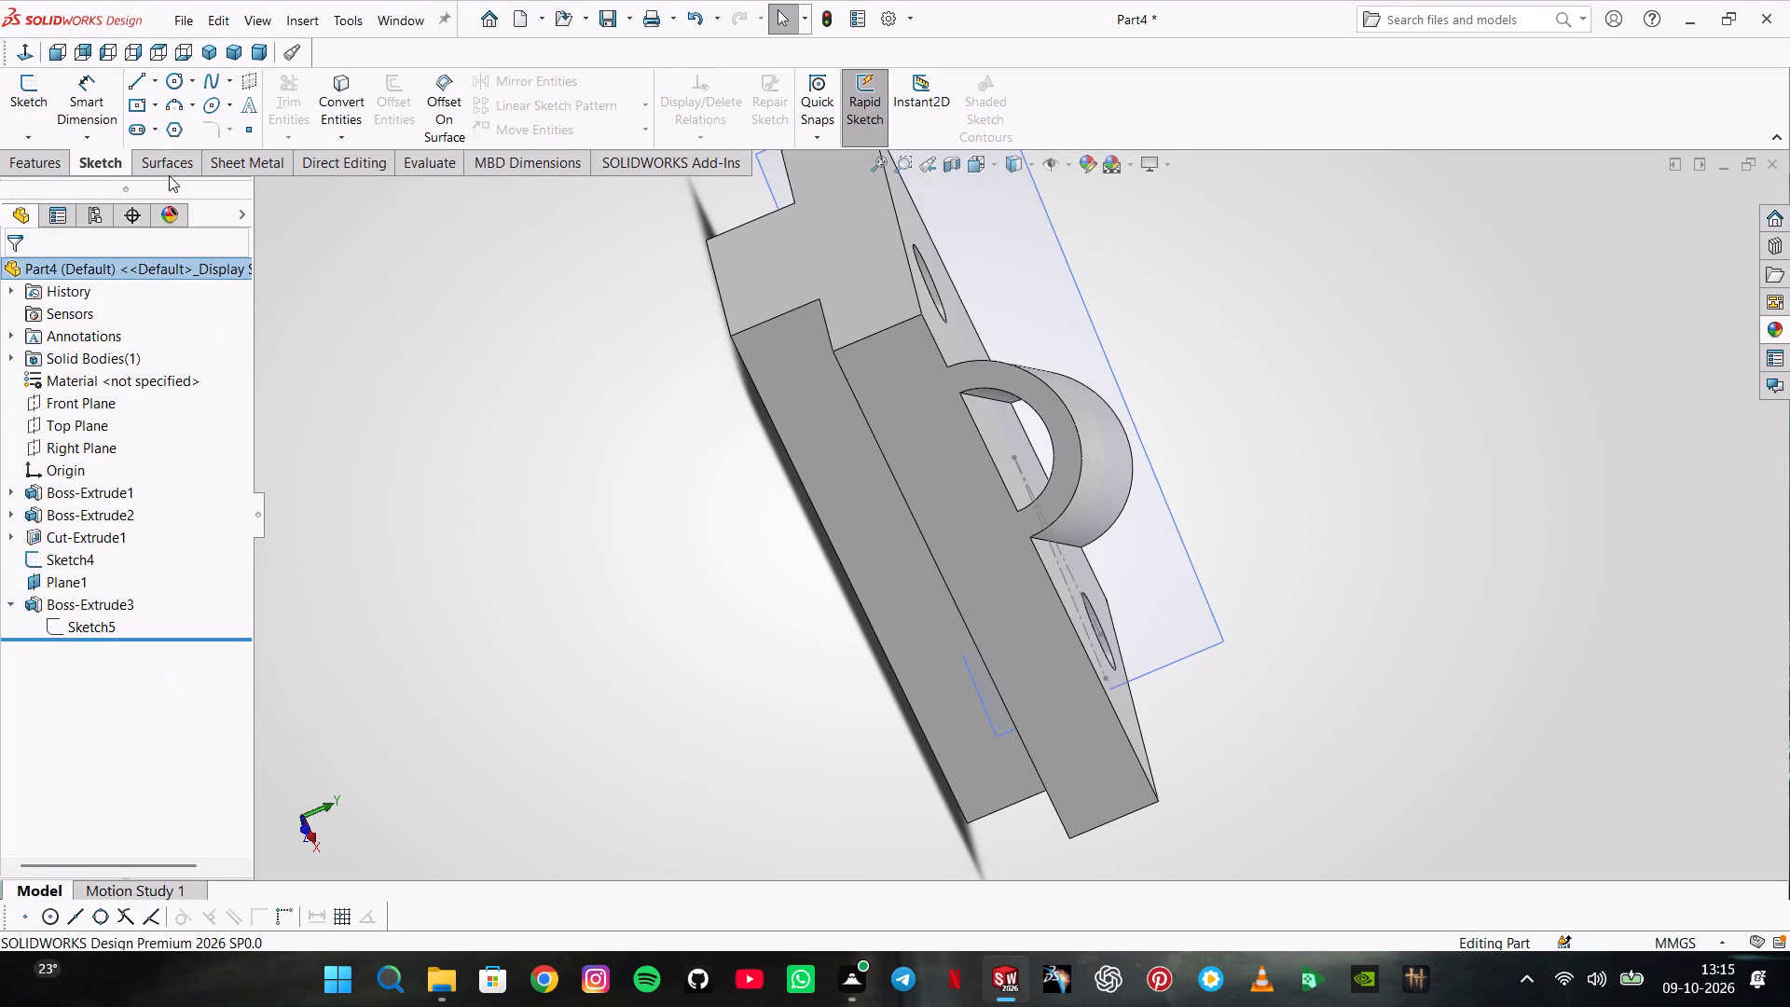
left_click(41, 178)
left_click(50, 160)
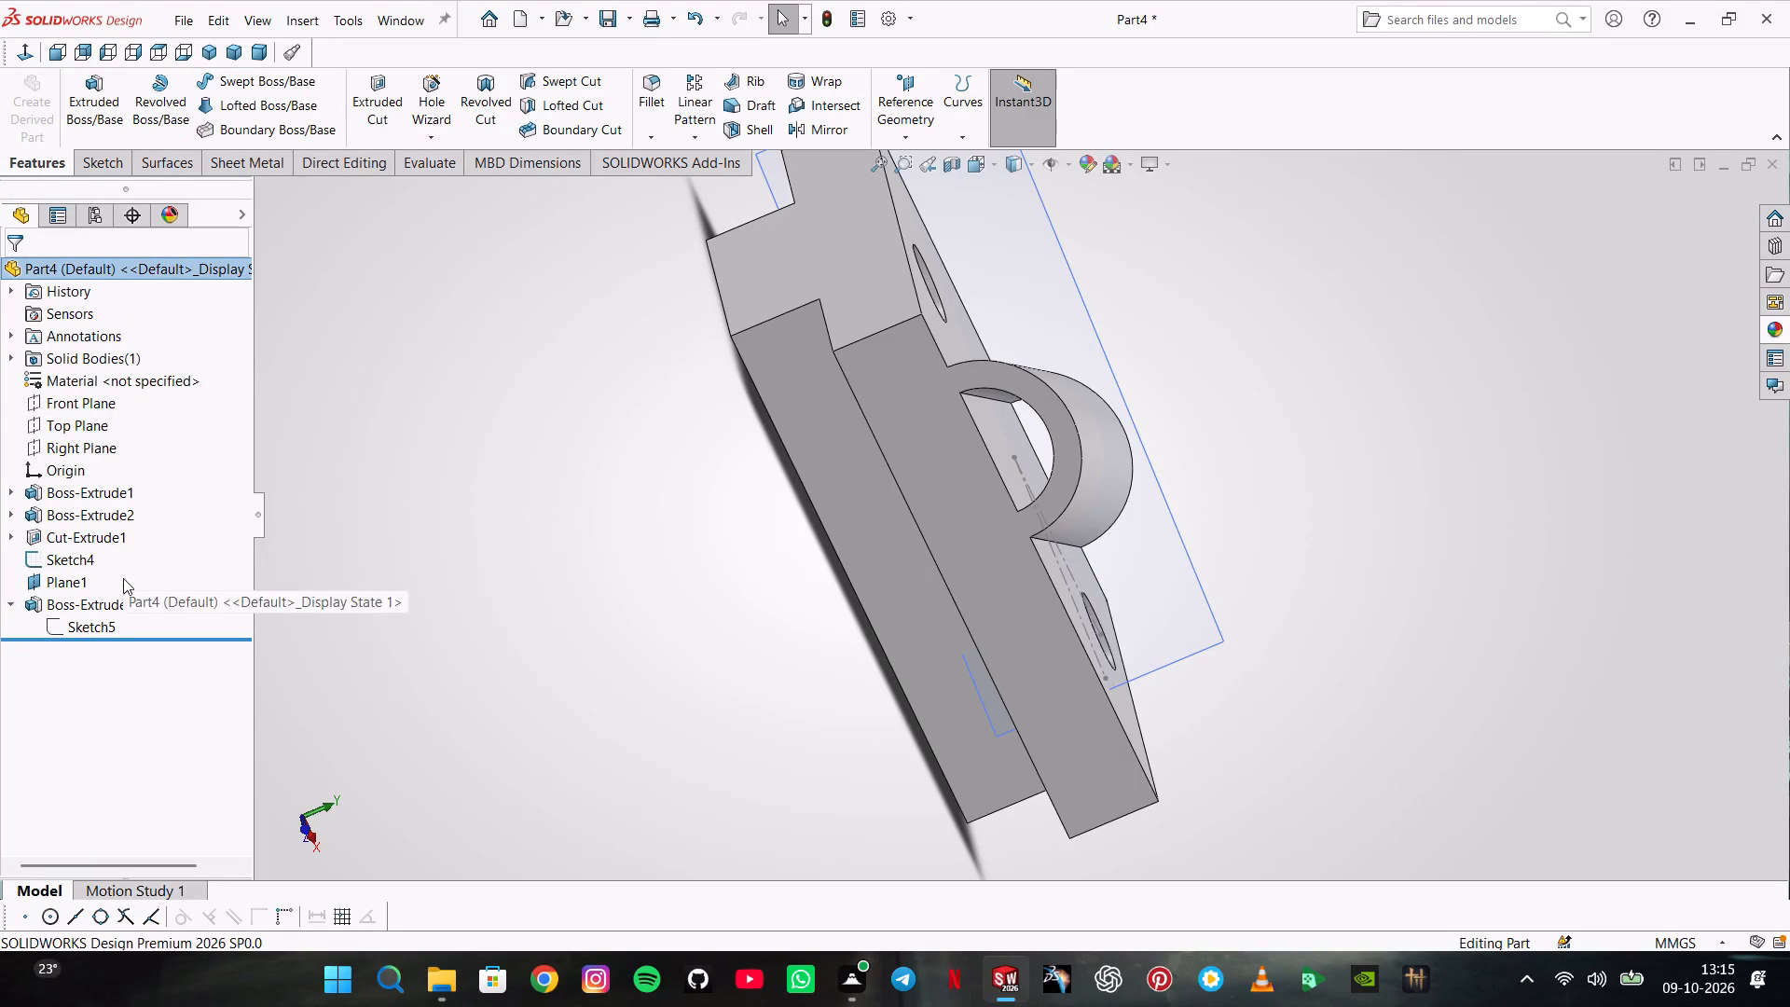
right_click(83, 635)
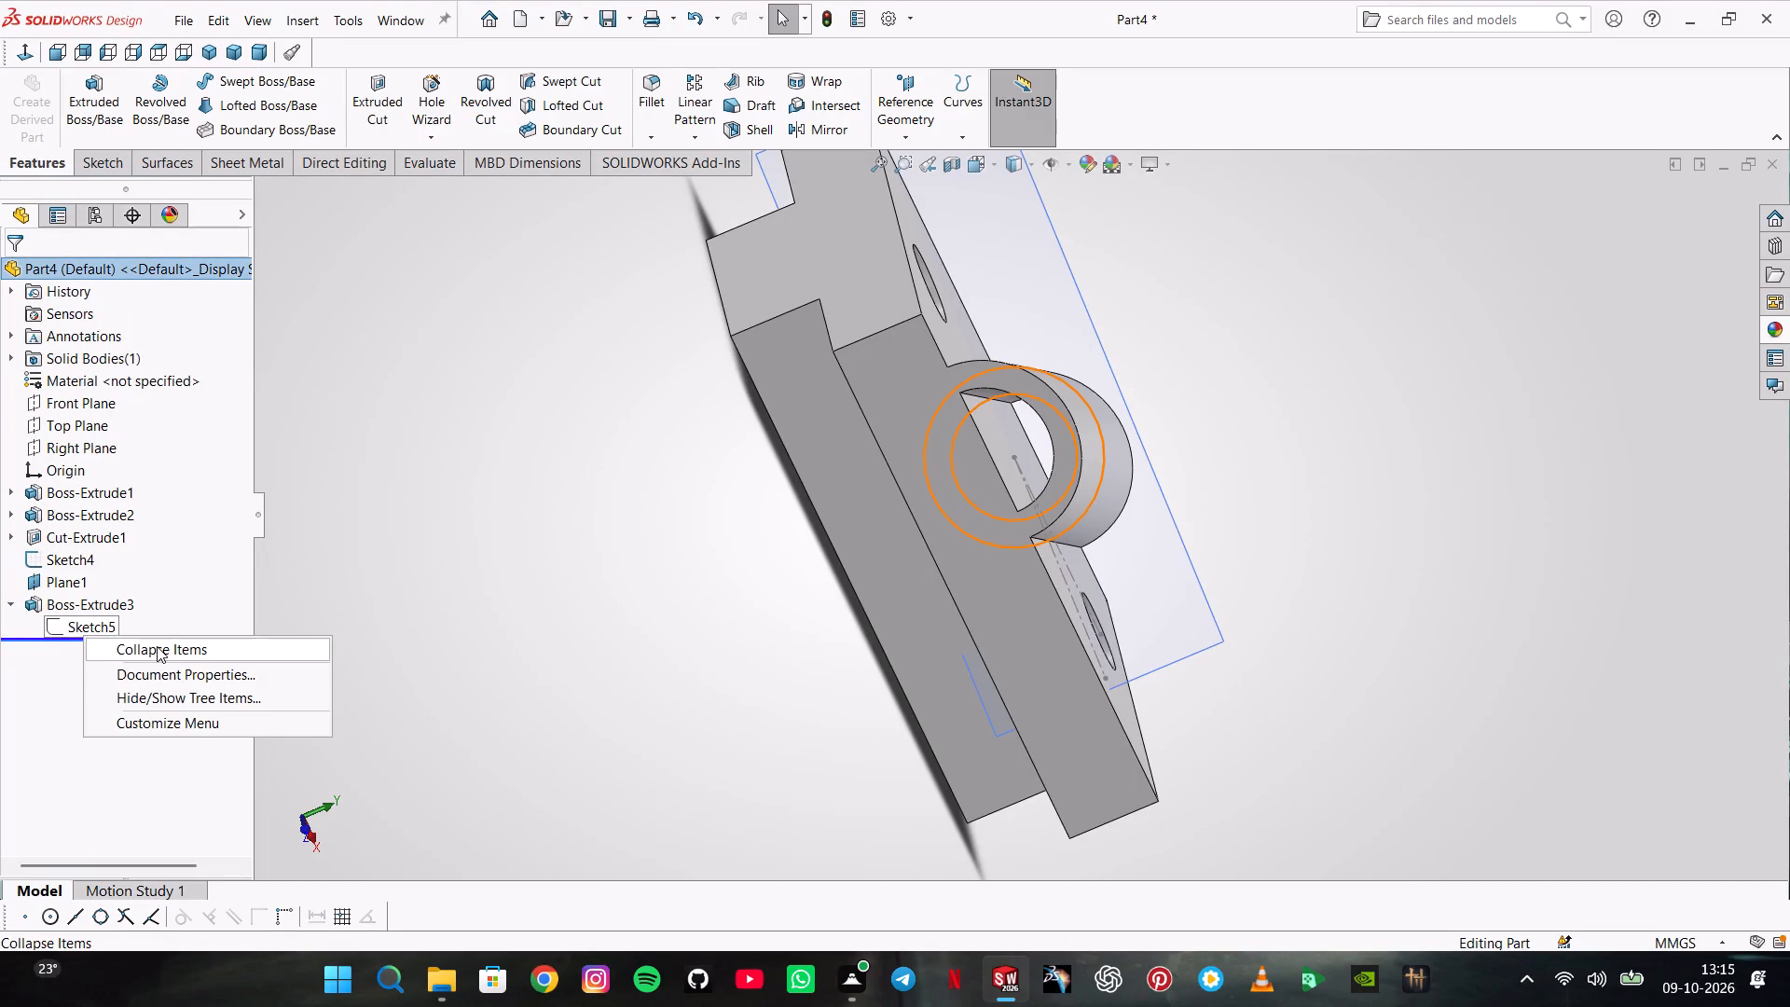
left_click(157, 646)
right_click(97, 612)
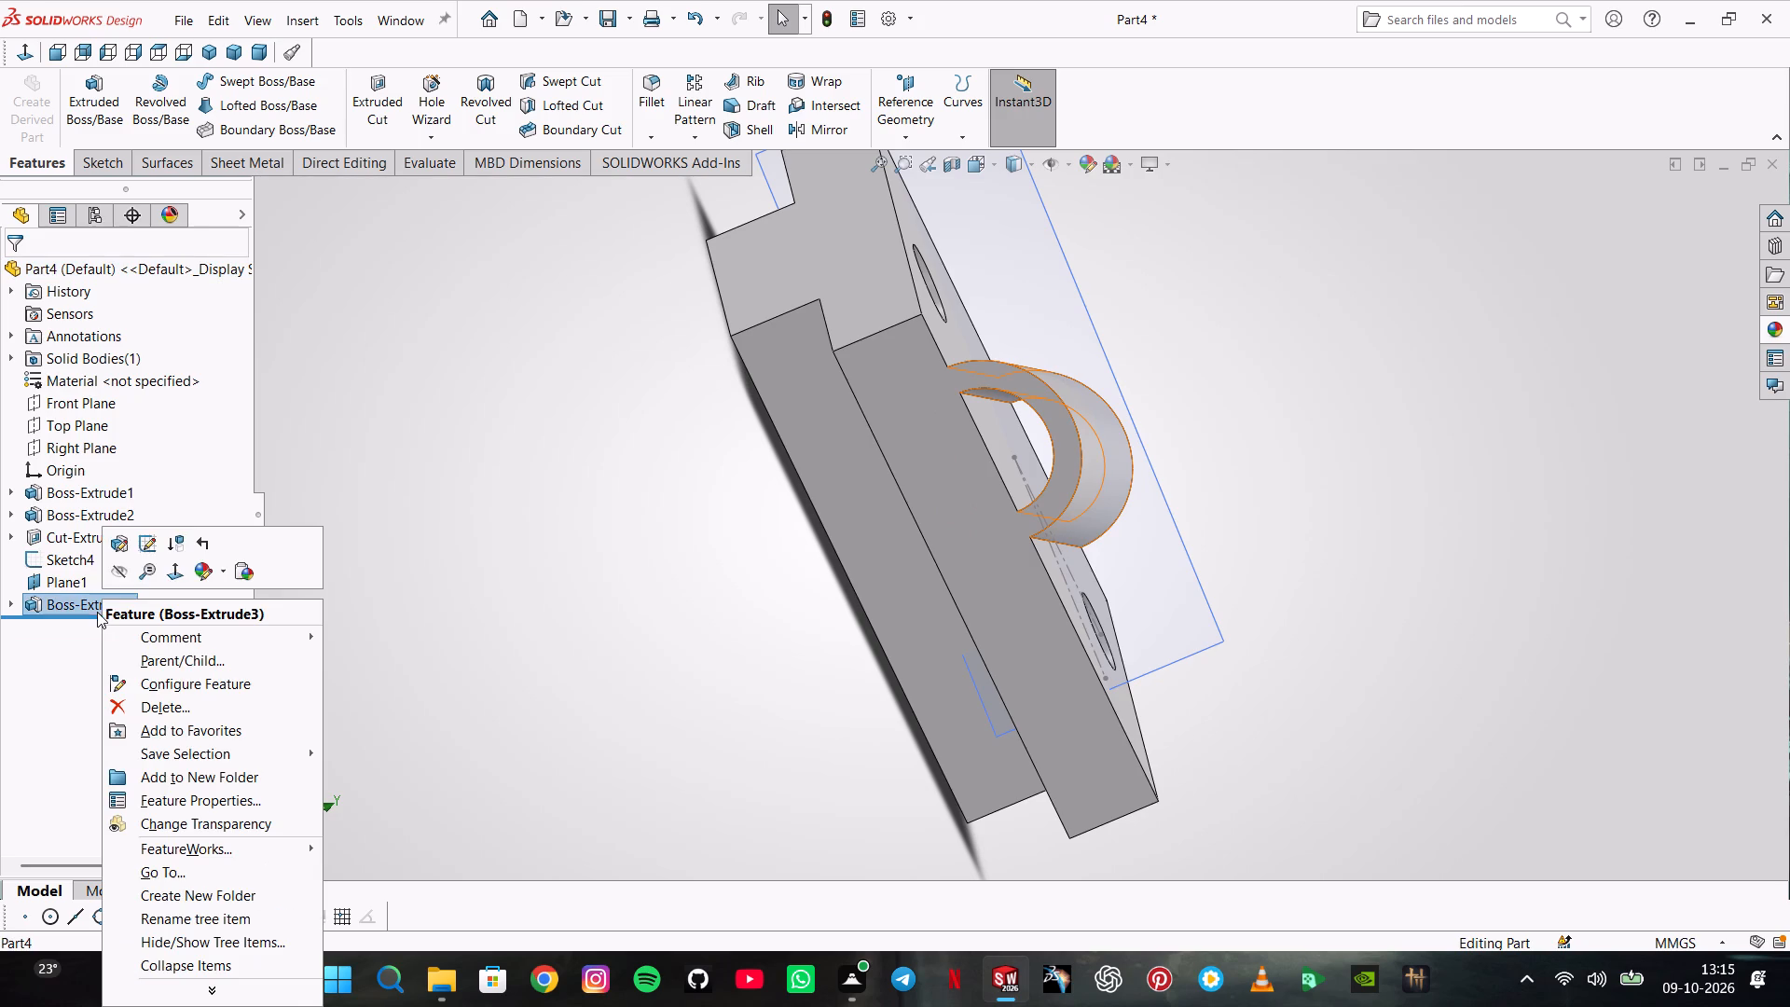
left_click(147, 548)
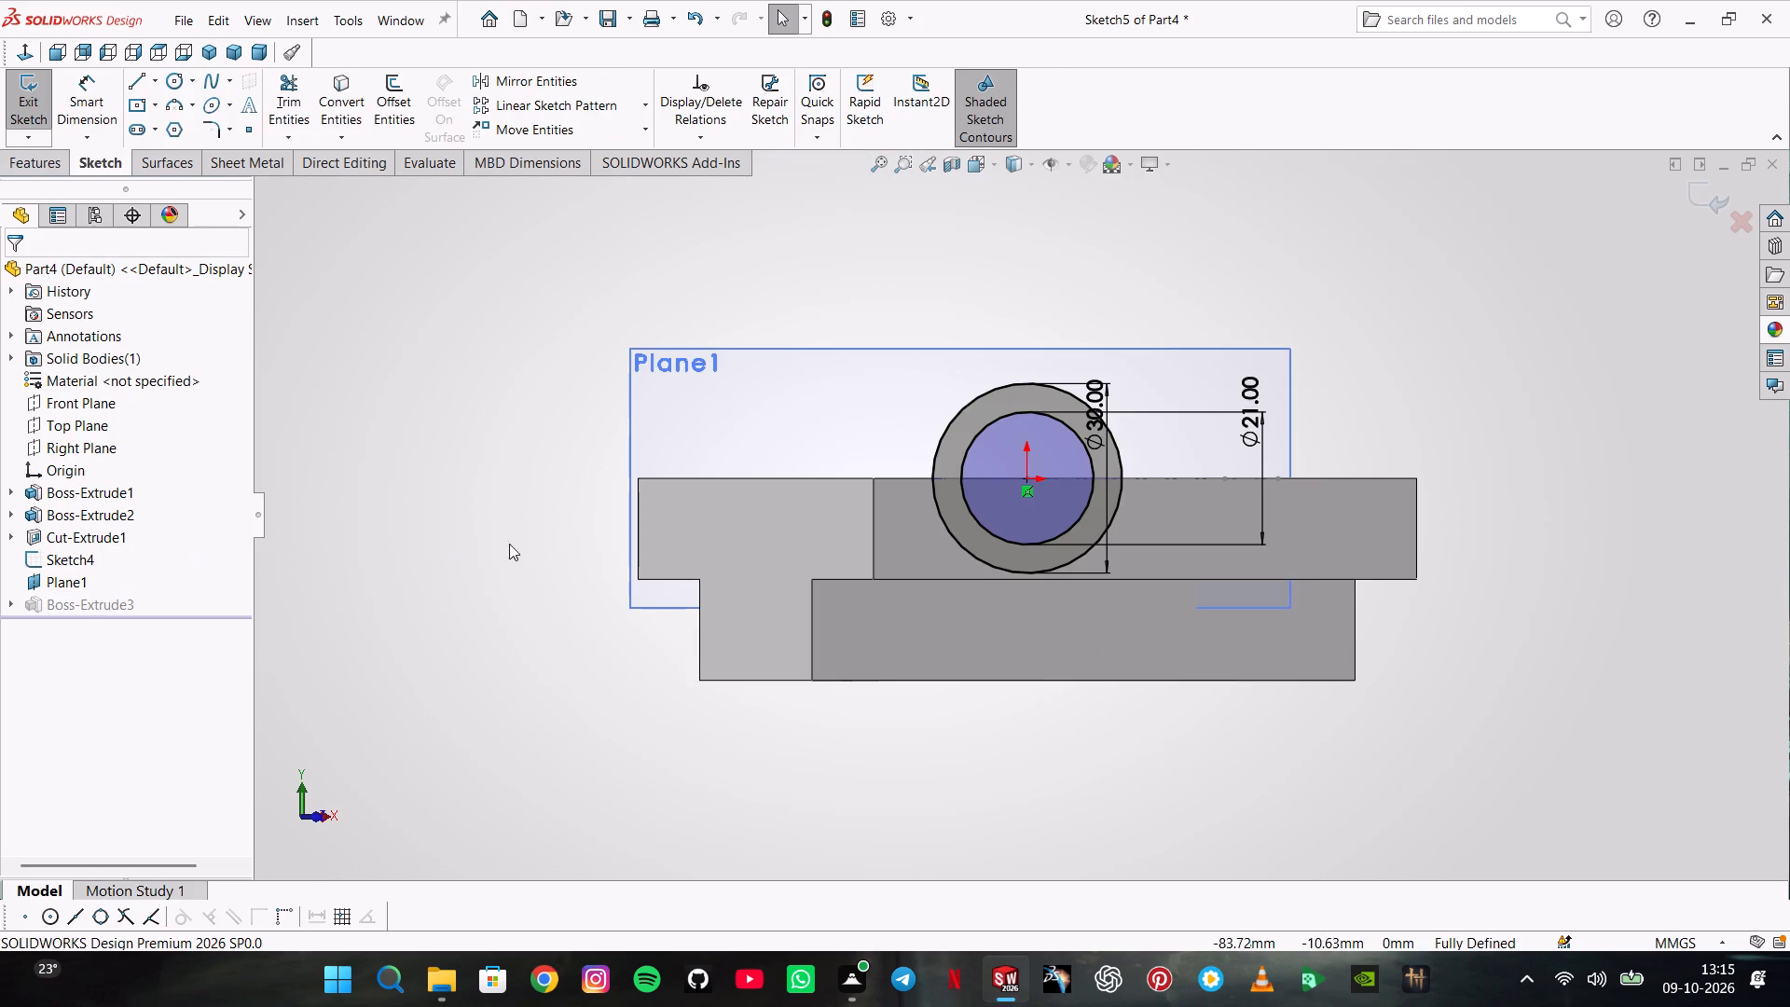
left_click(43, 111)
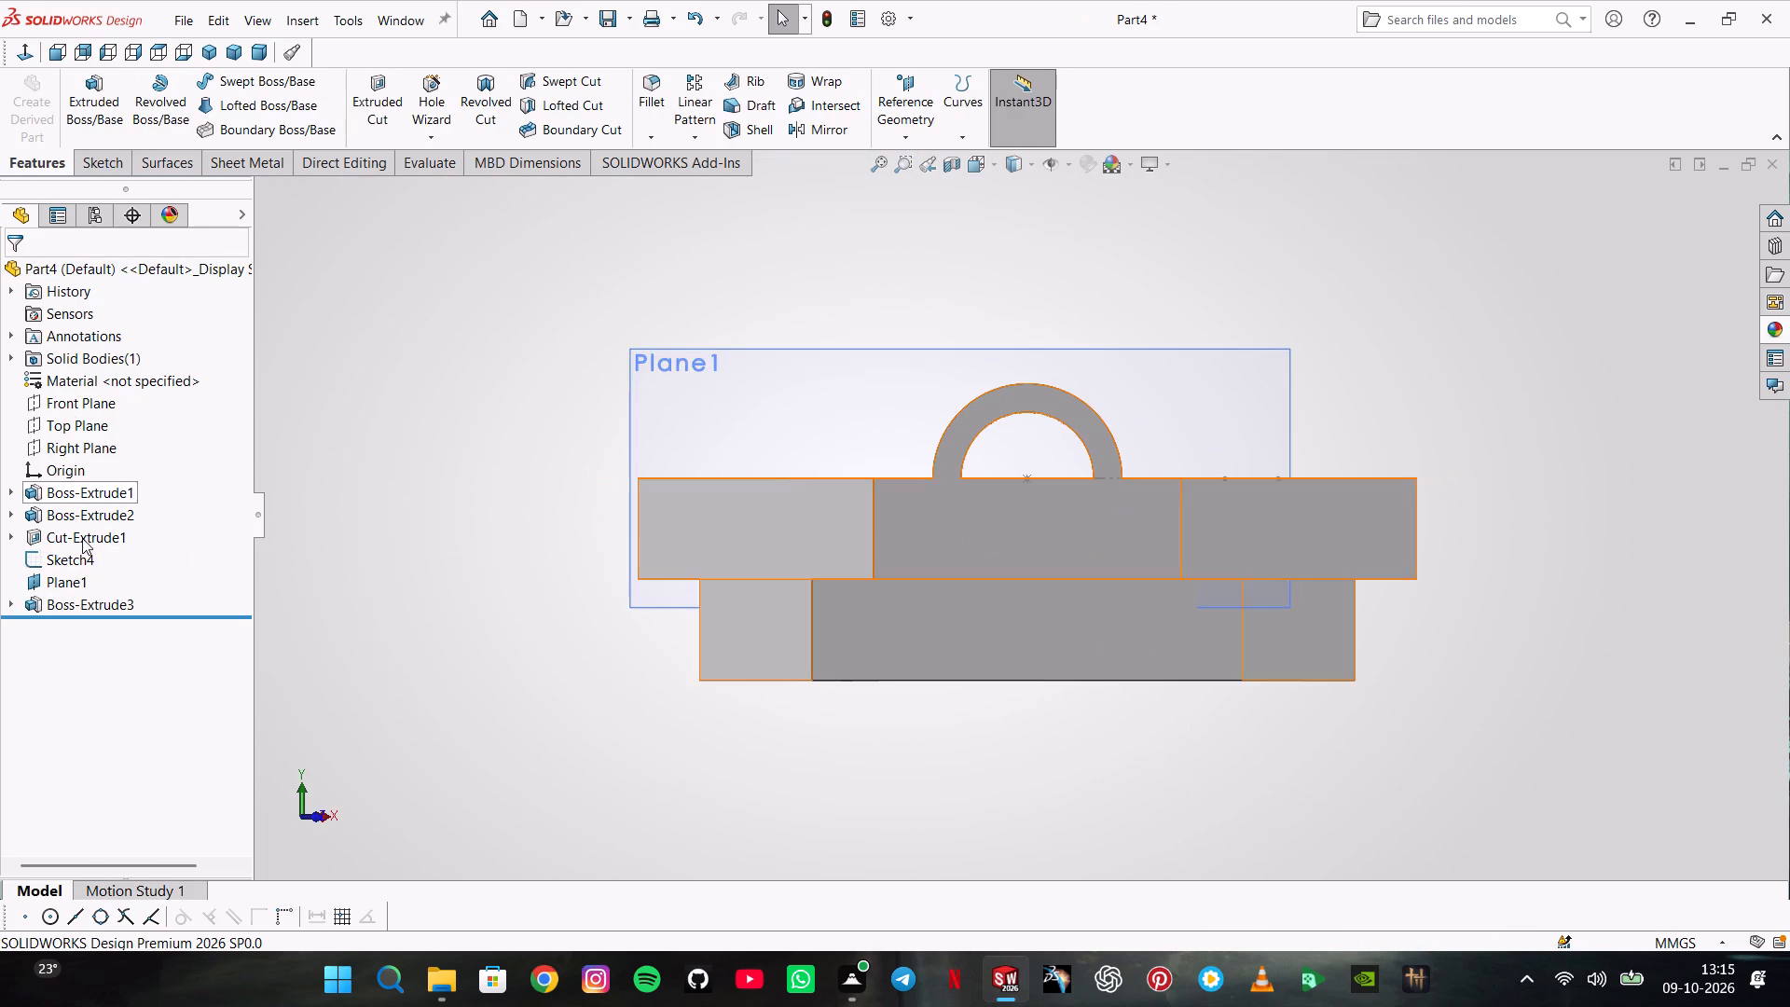
Show the tube's ring sketch and convert its inner 21 mm circle into a new sketch on Plane1.
left_click(0, 600)
left_click(15, 600)
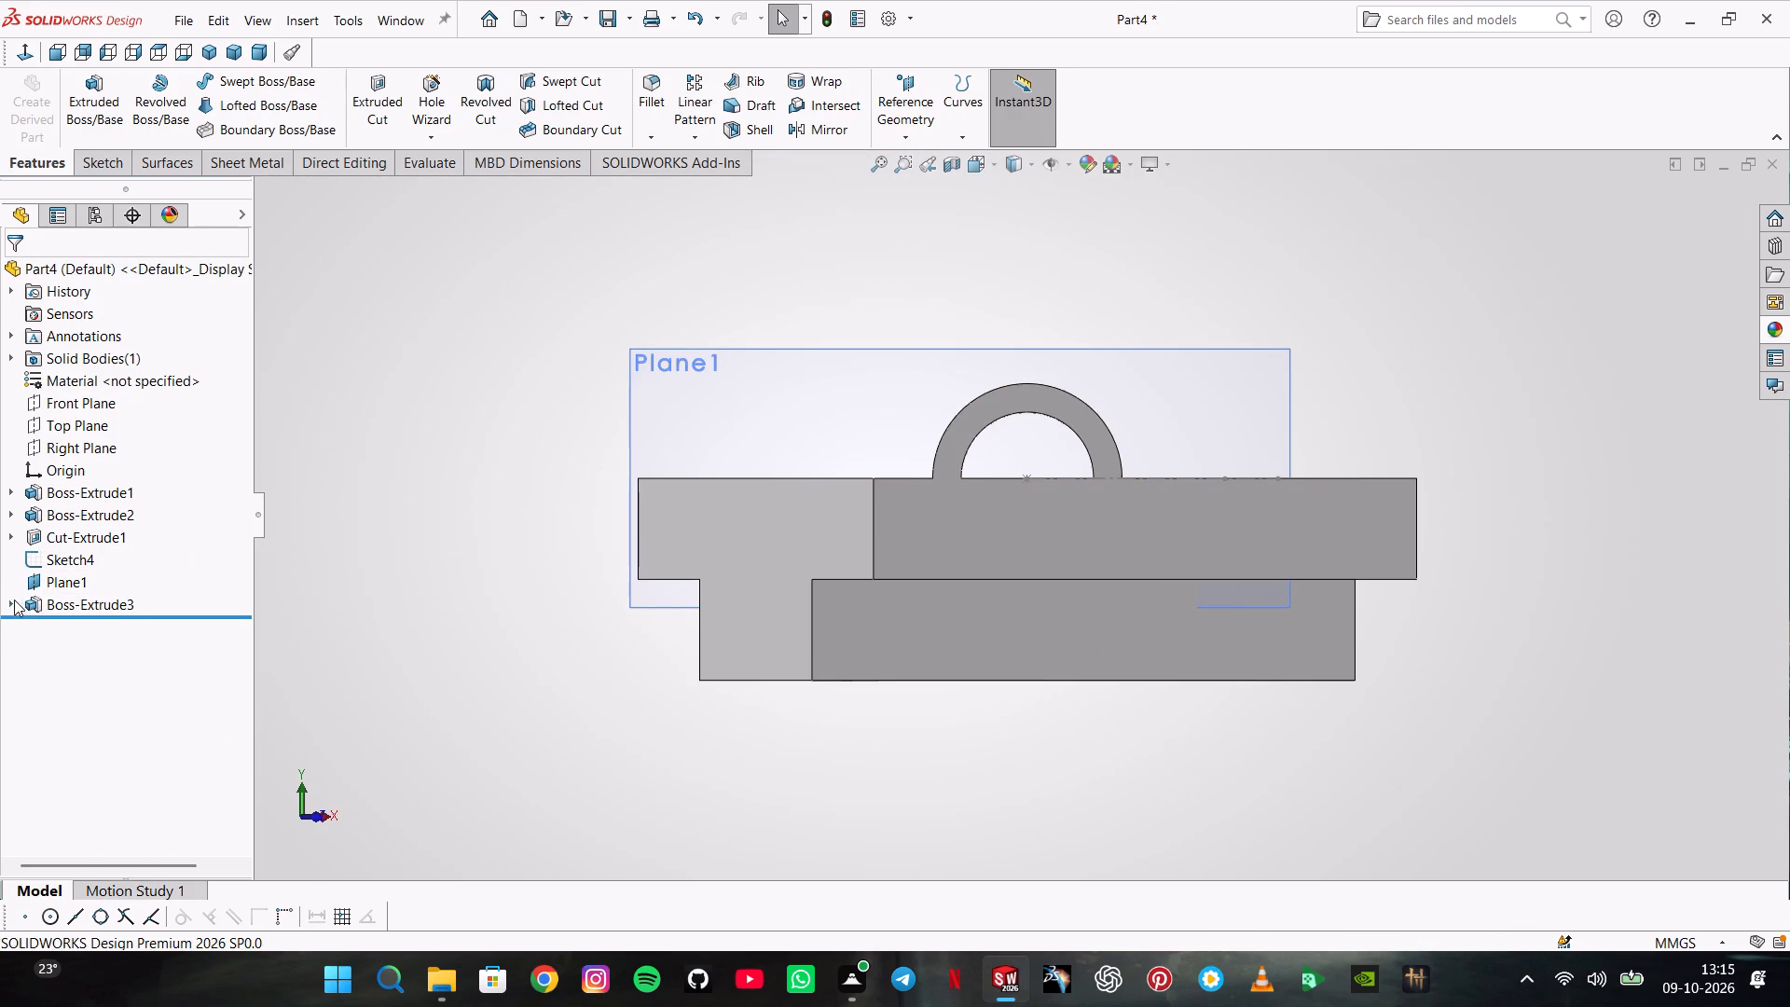
right_click(70, 619)
left_click(99, 594)
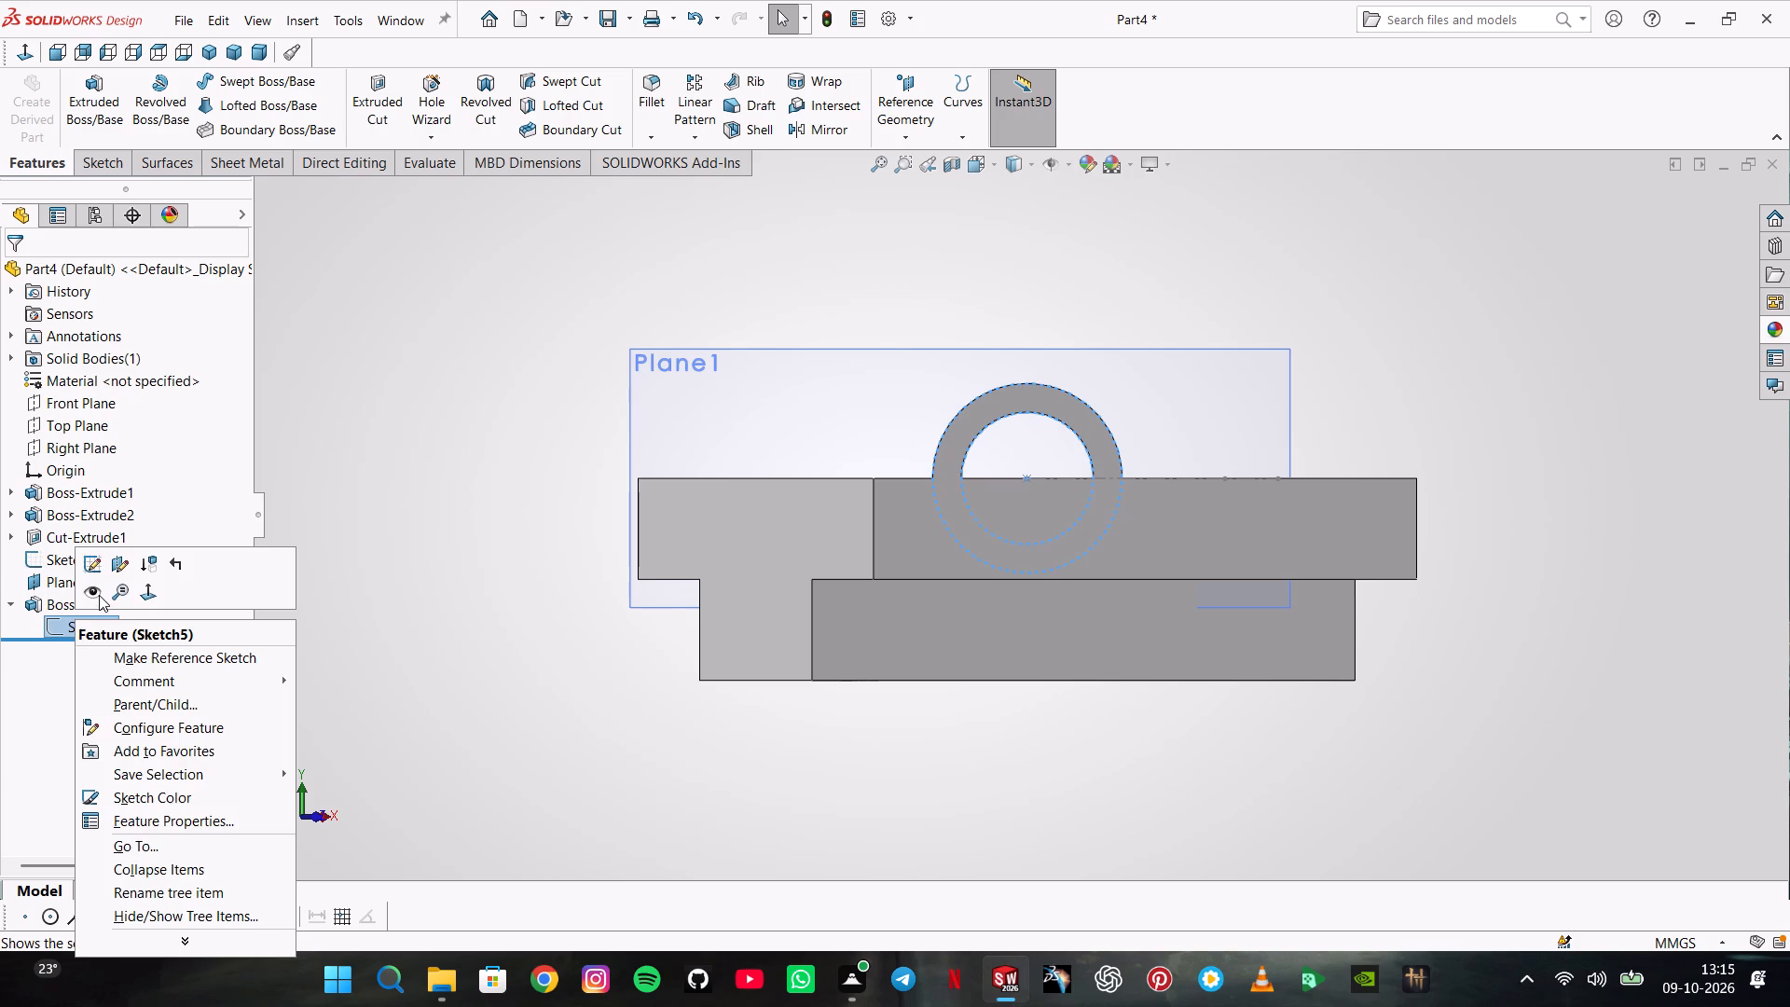
left_click(691, 432)
left_click(777, 374)
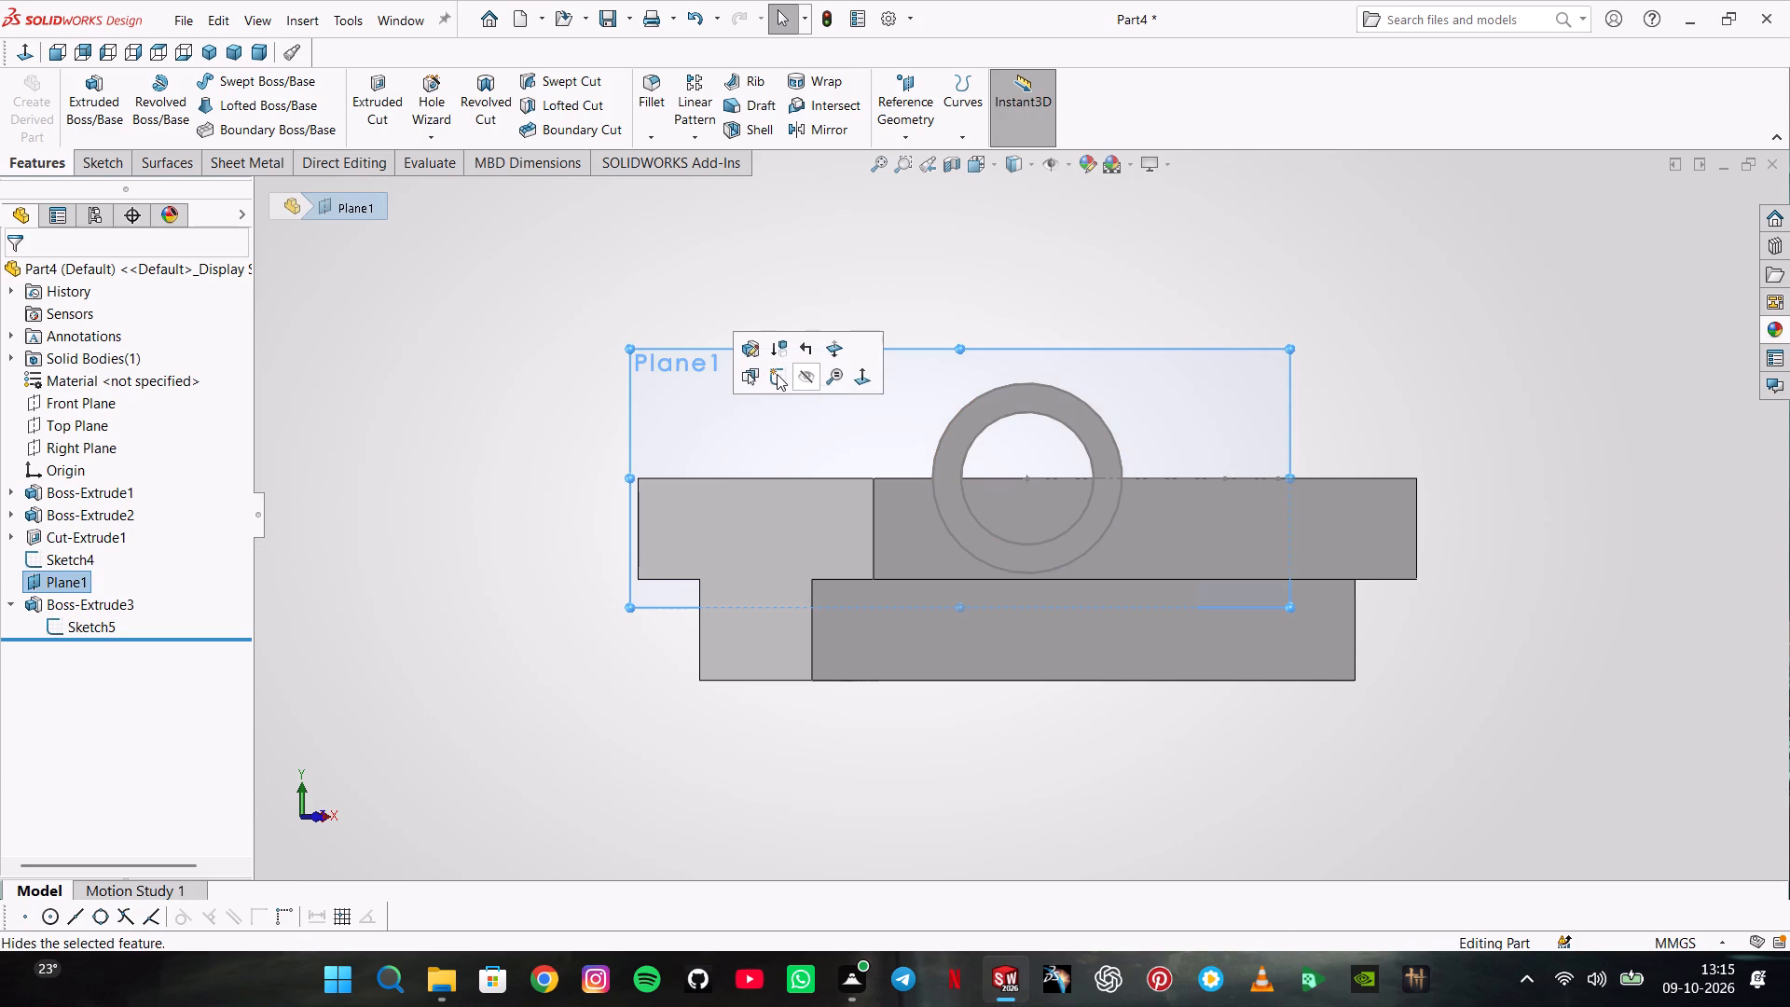
left_click(1032, 413)
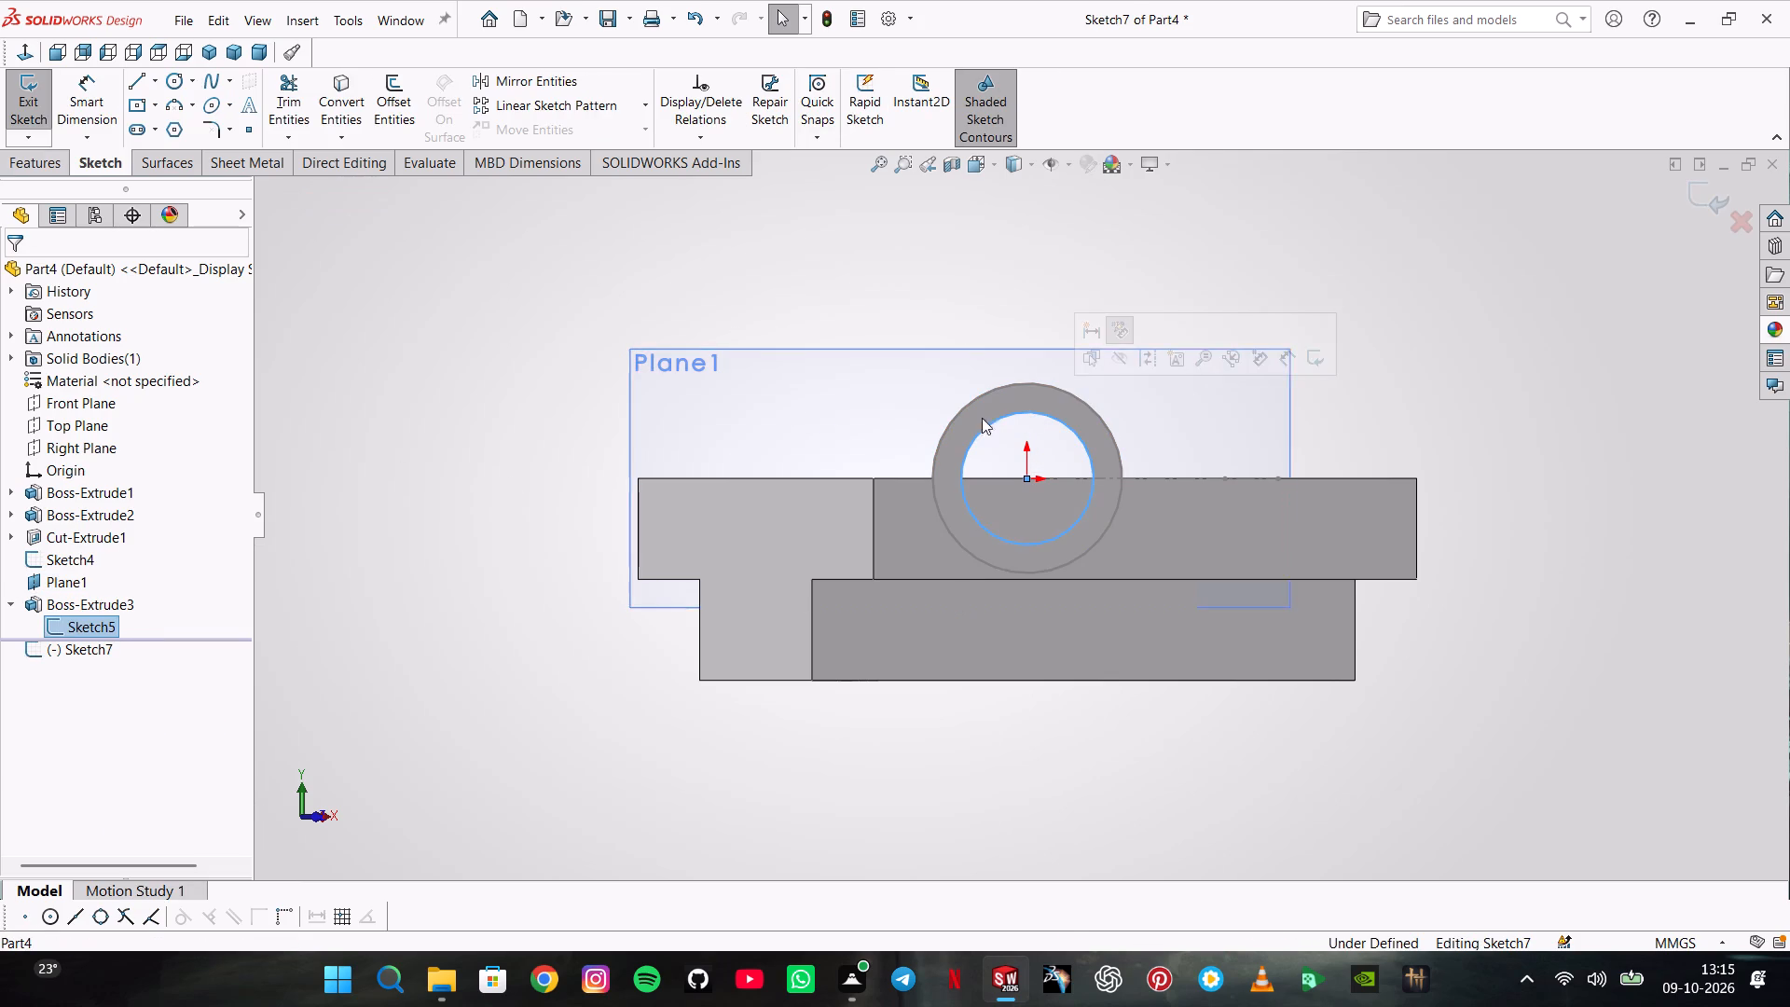
left_click(323, 98)
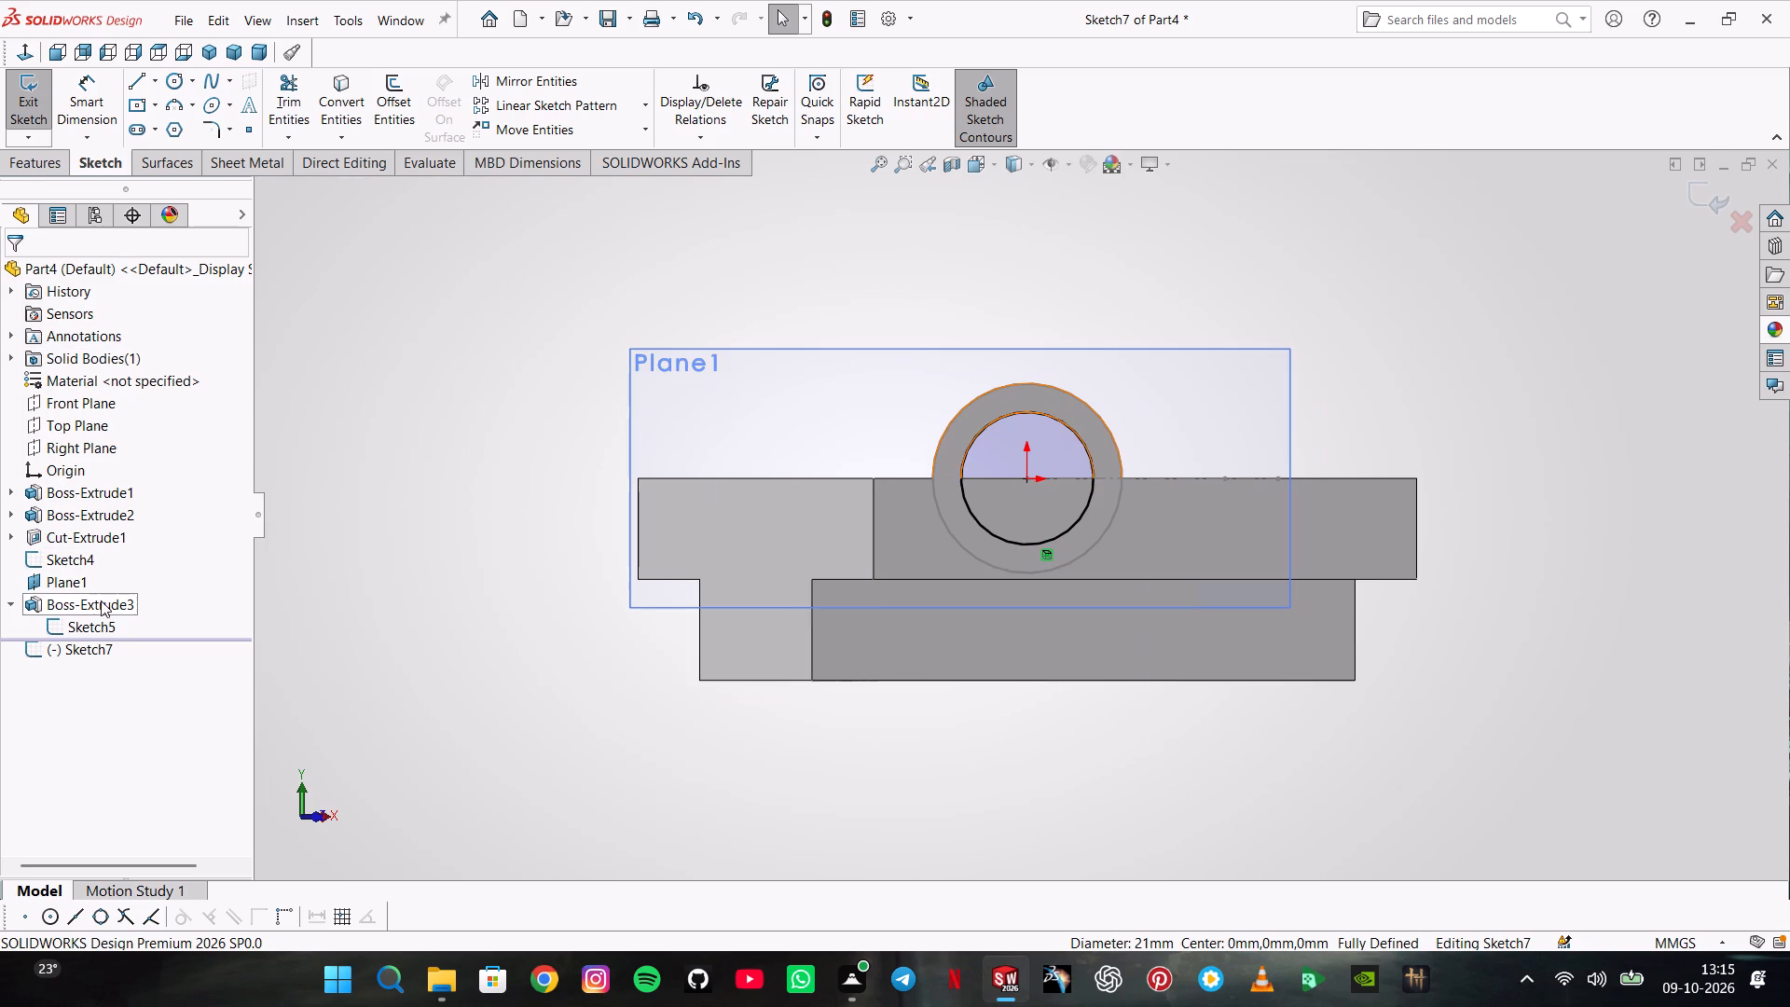
Cut the converted 21 mm circle through the tube and block with an extruded cut set to Through All - Both.
left_click(55, 160)
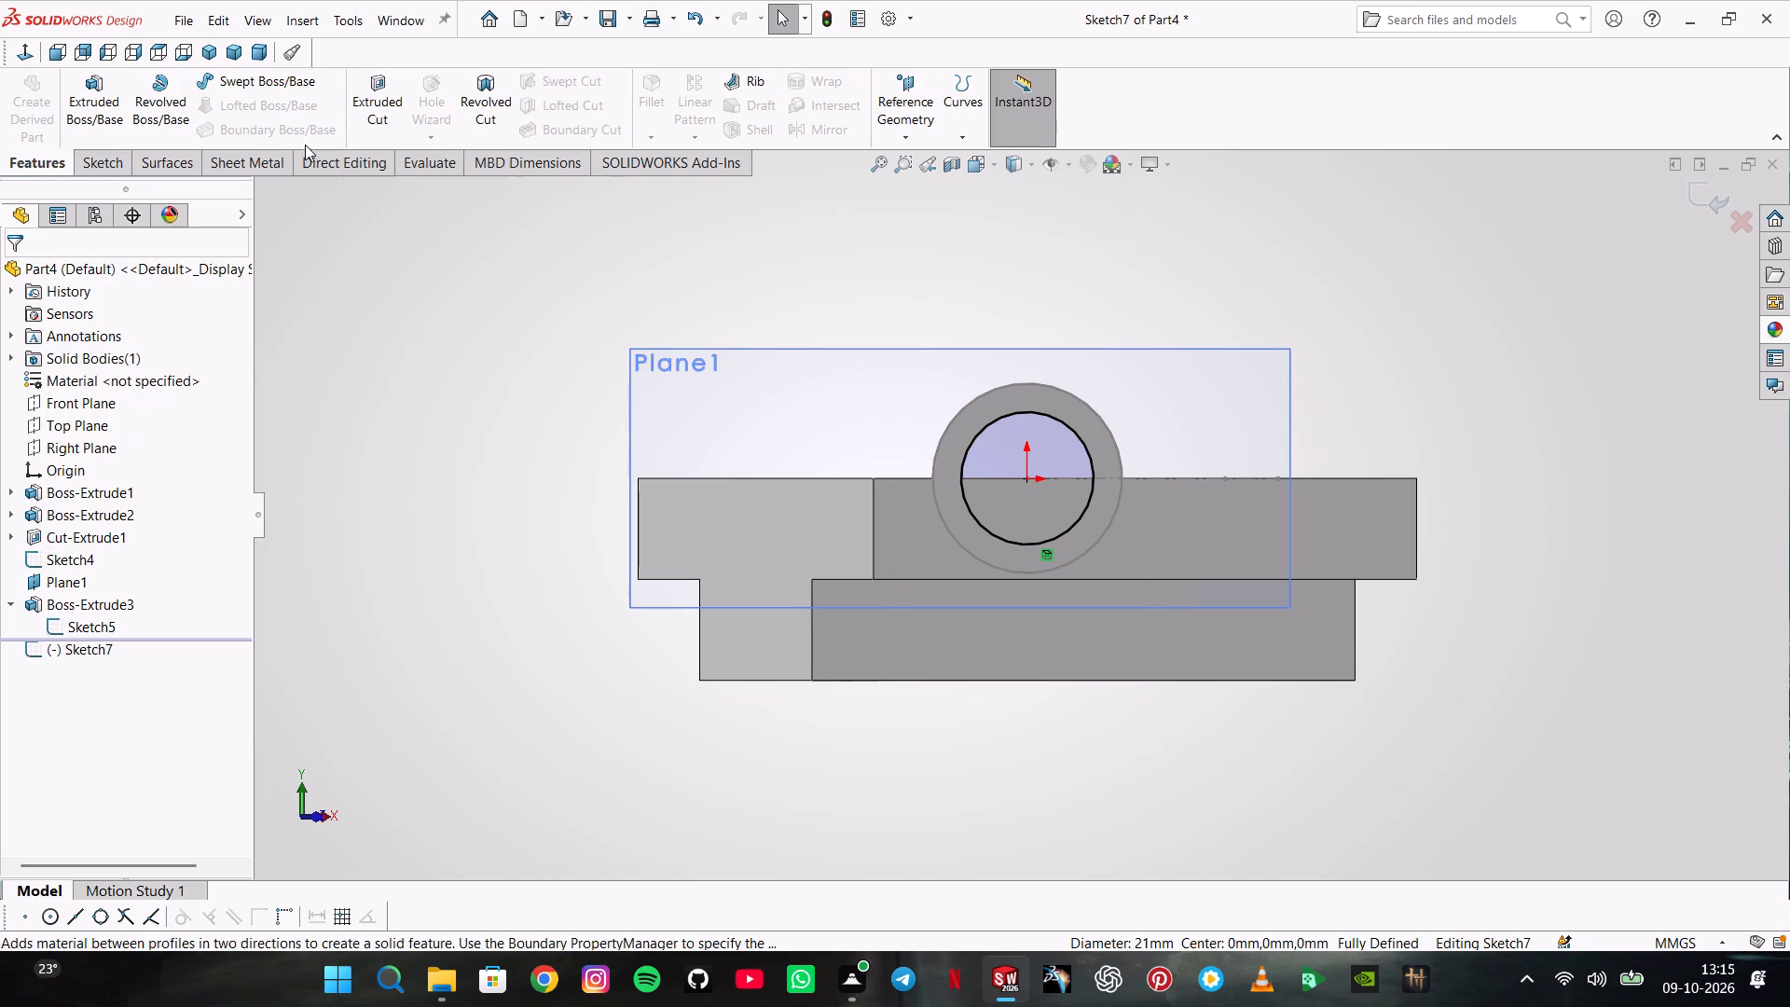
left_click(402, 94)
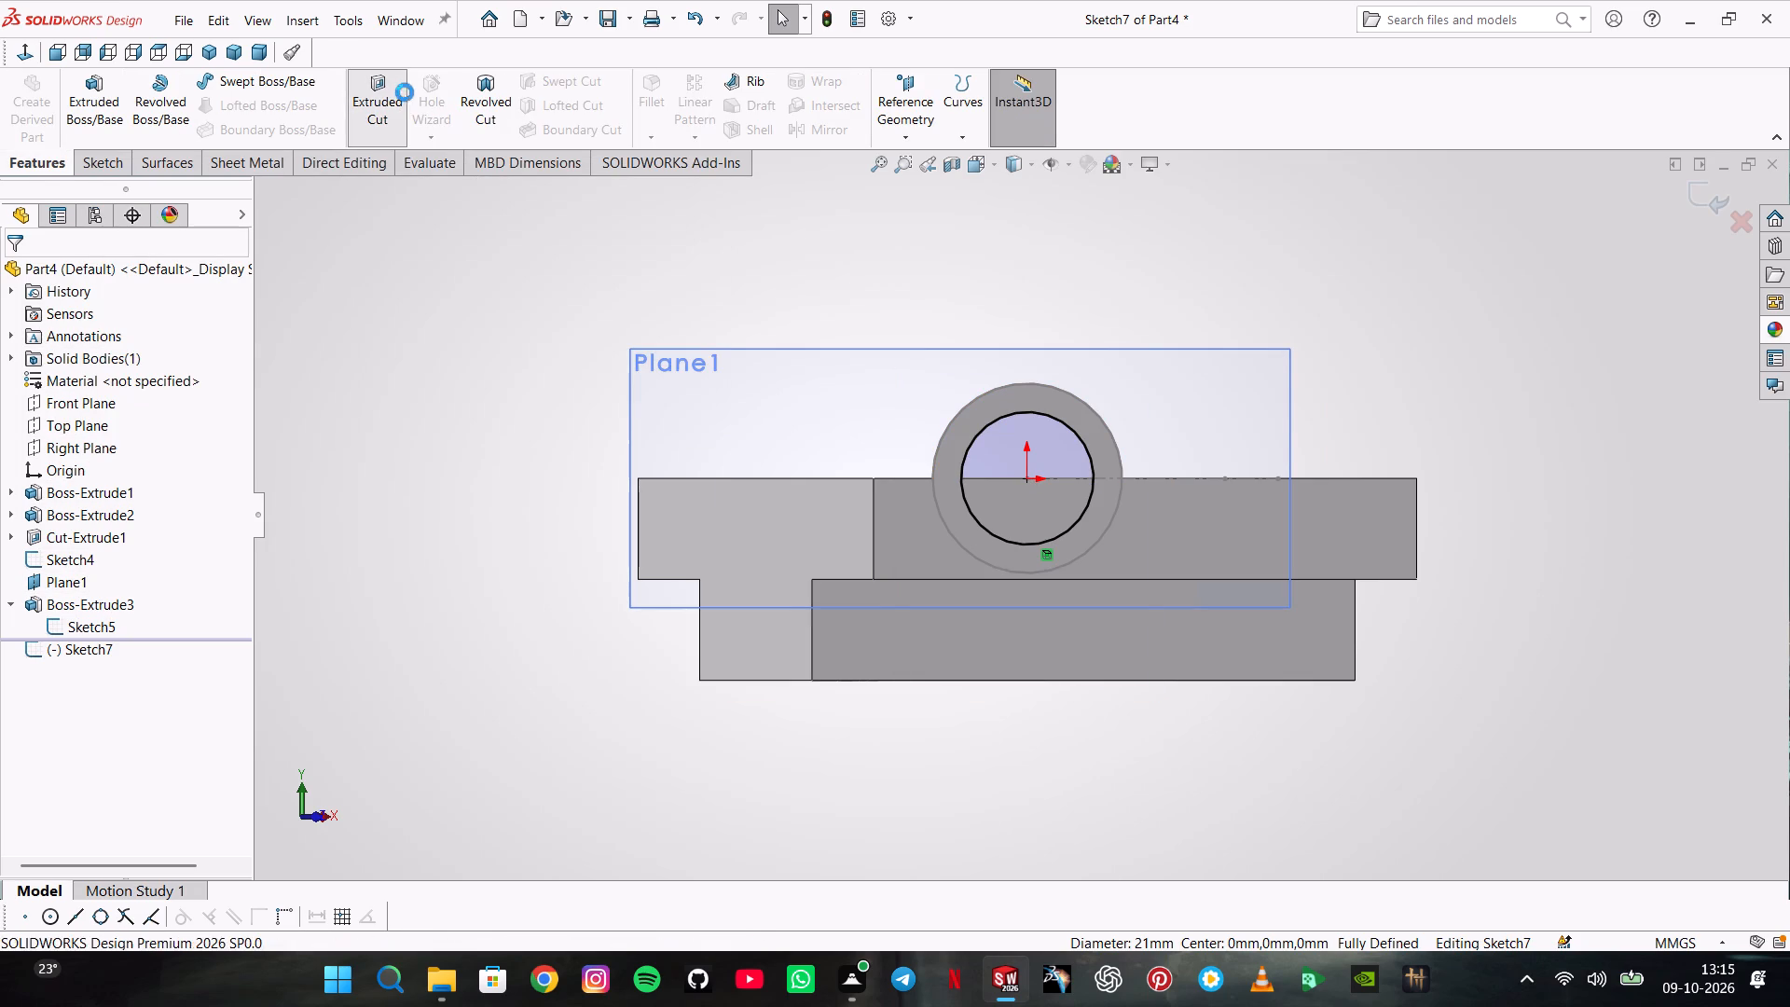
middle_click_drag(888, 429, 780, 502)
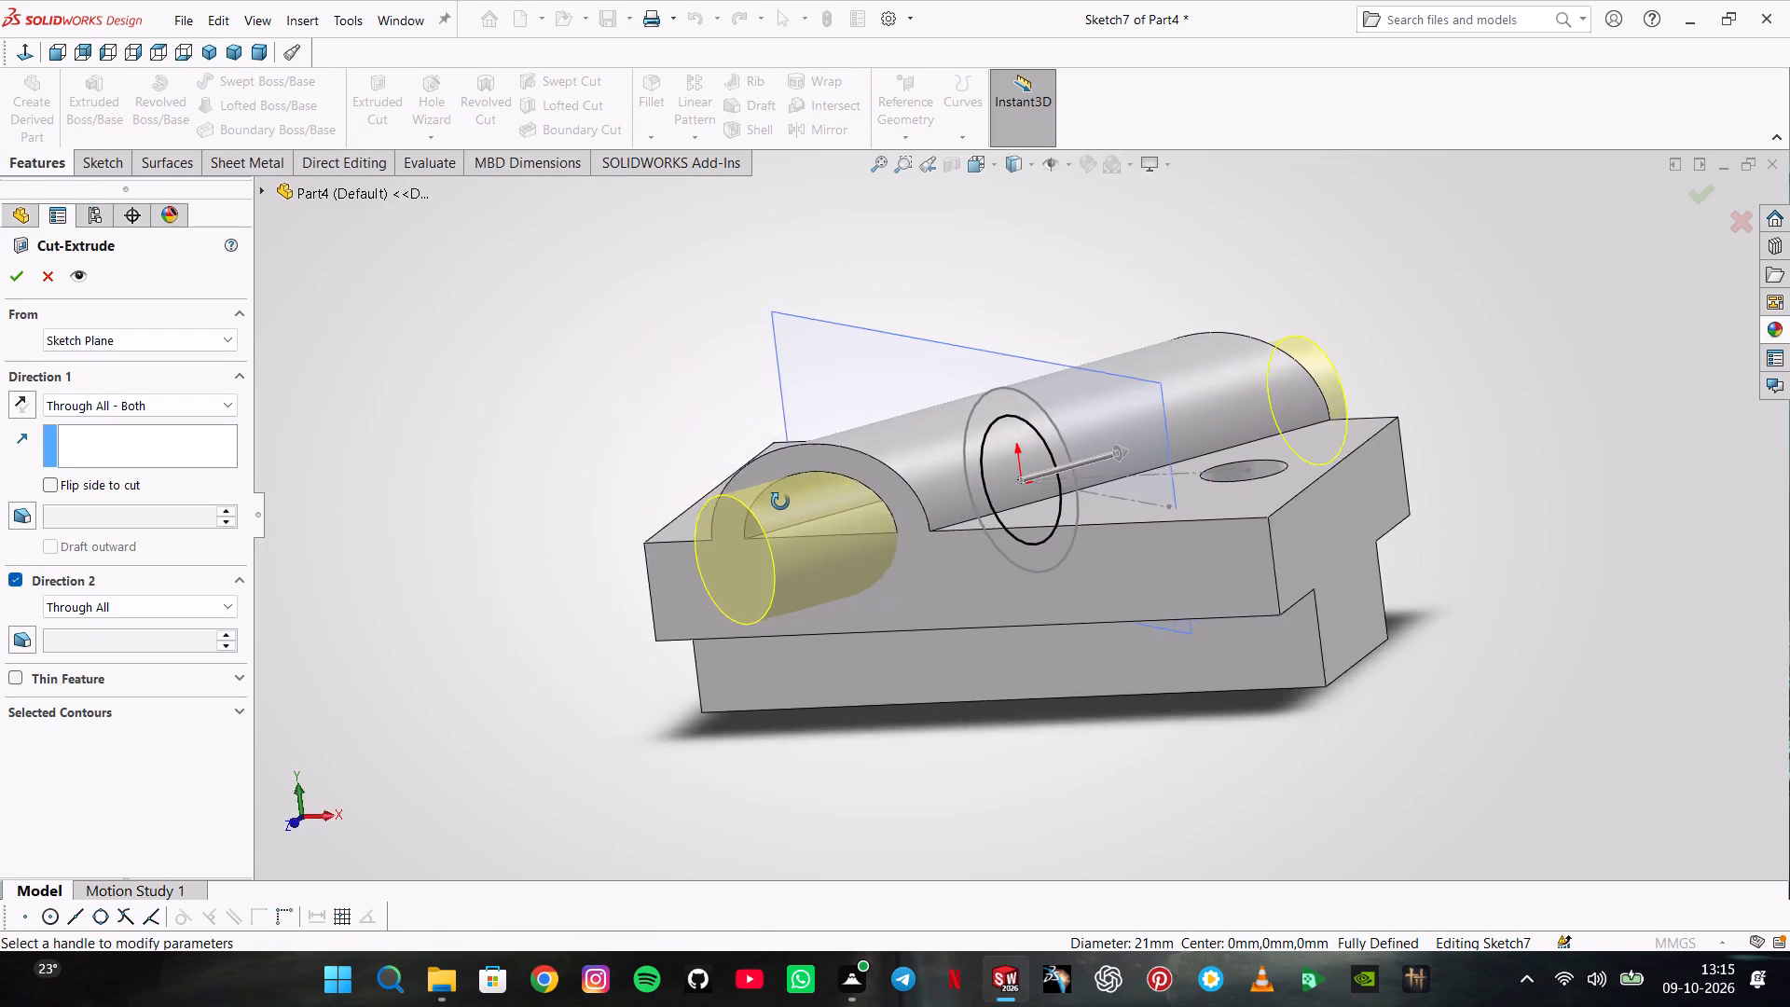
middle_click_drag(780, 502, 737, 531)
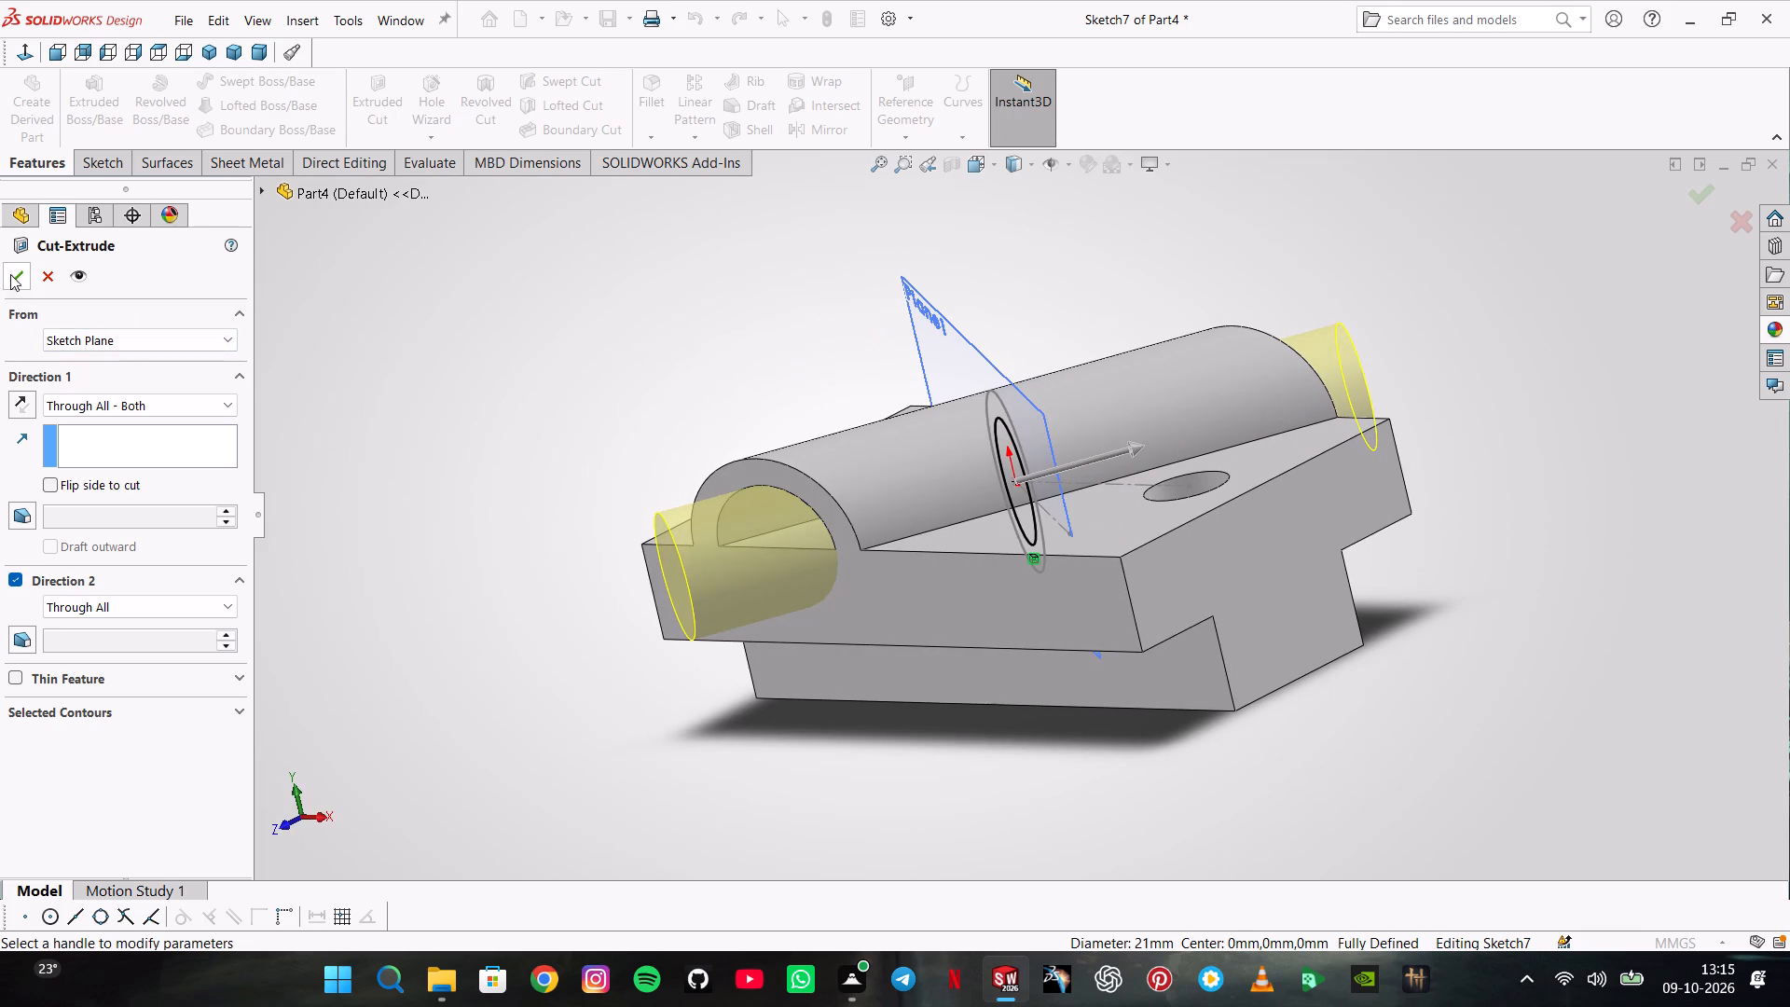
left_click(10, 274)
left_click(487, 349)
middle_click_drag(487, 348, 545, 385)
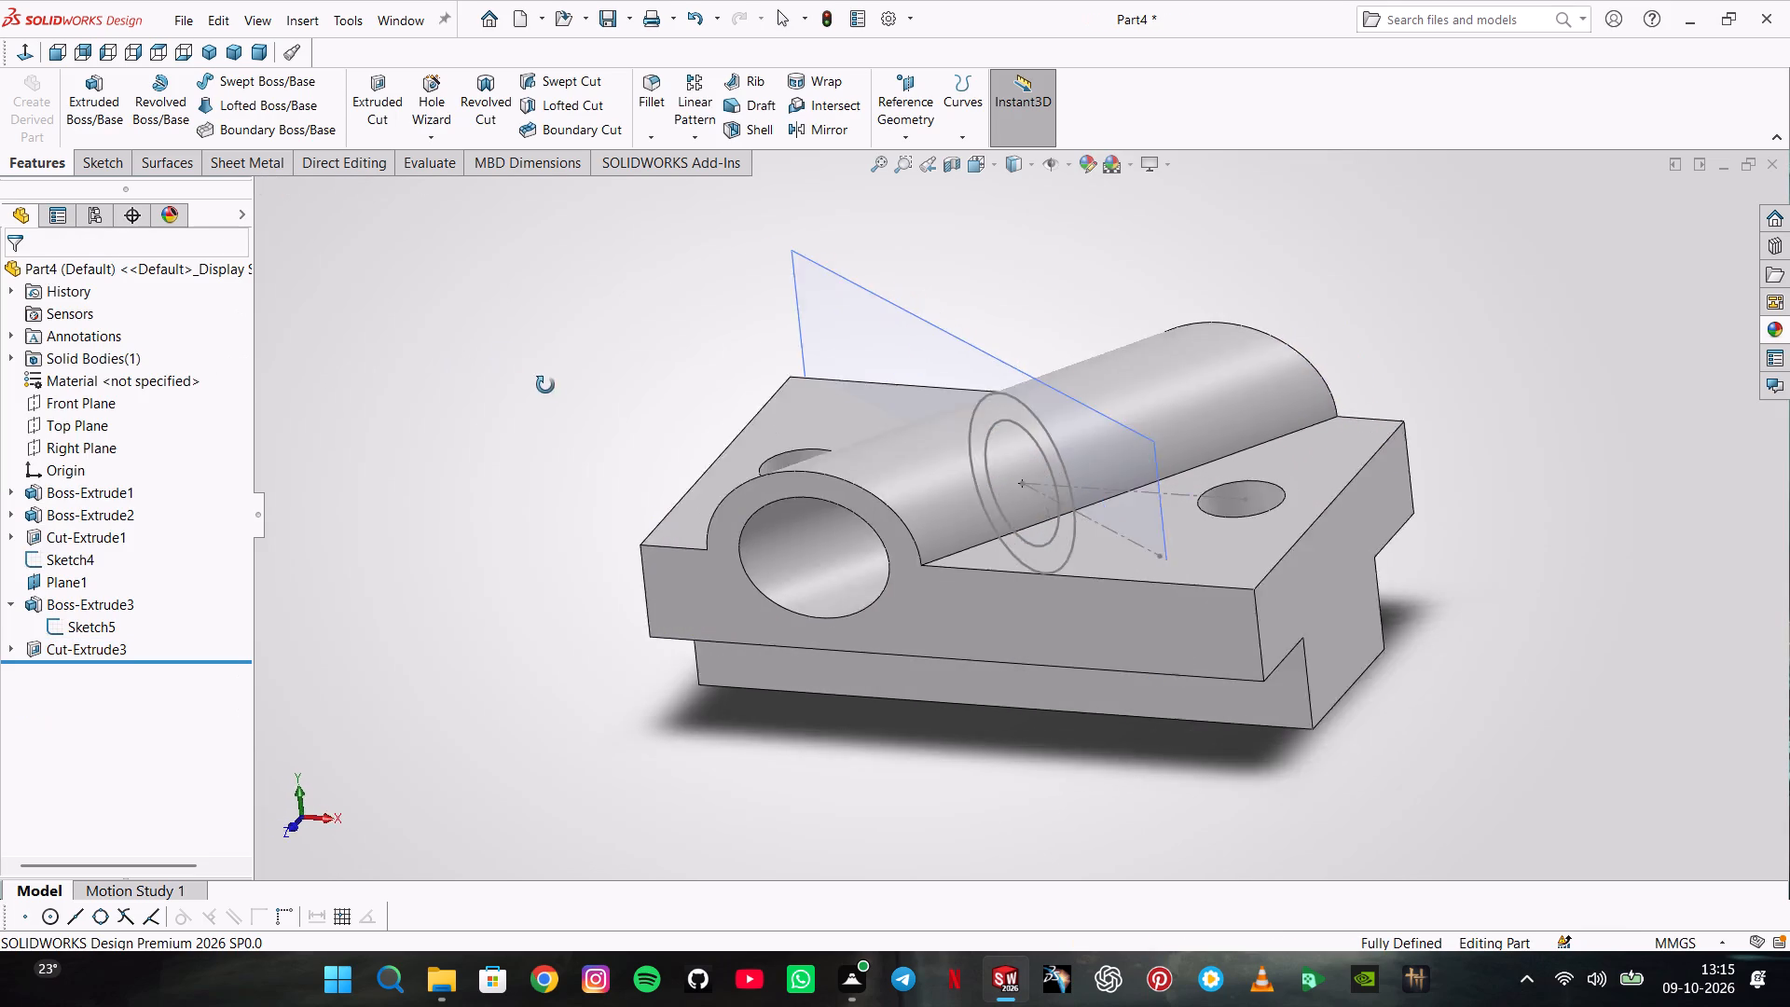
middle_click_drag(545, 385, 625, 404)
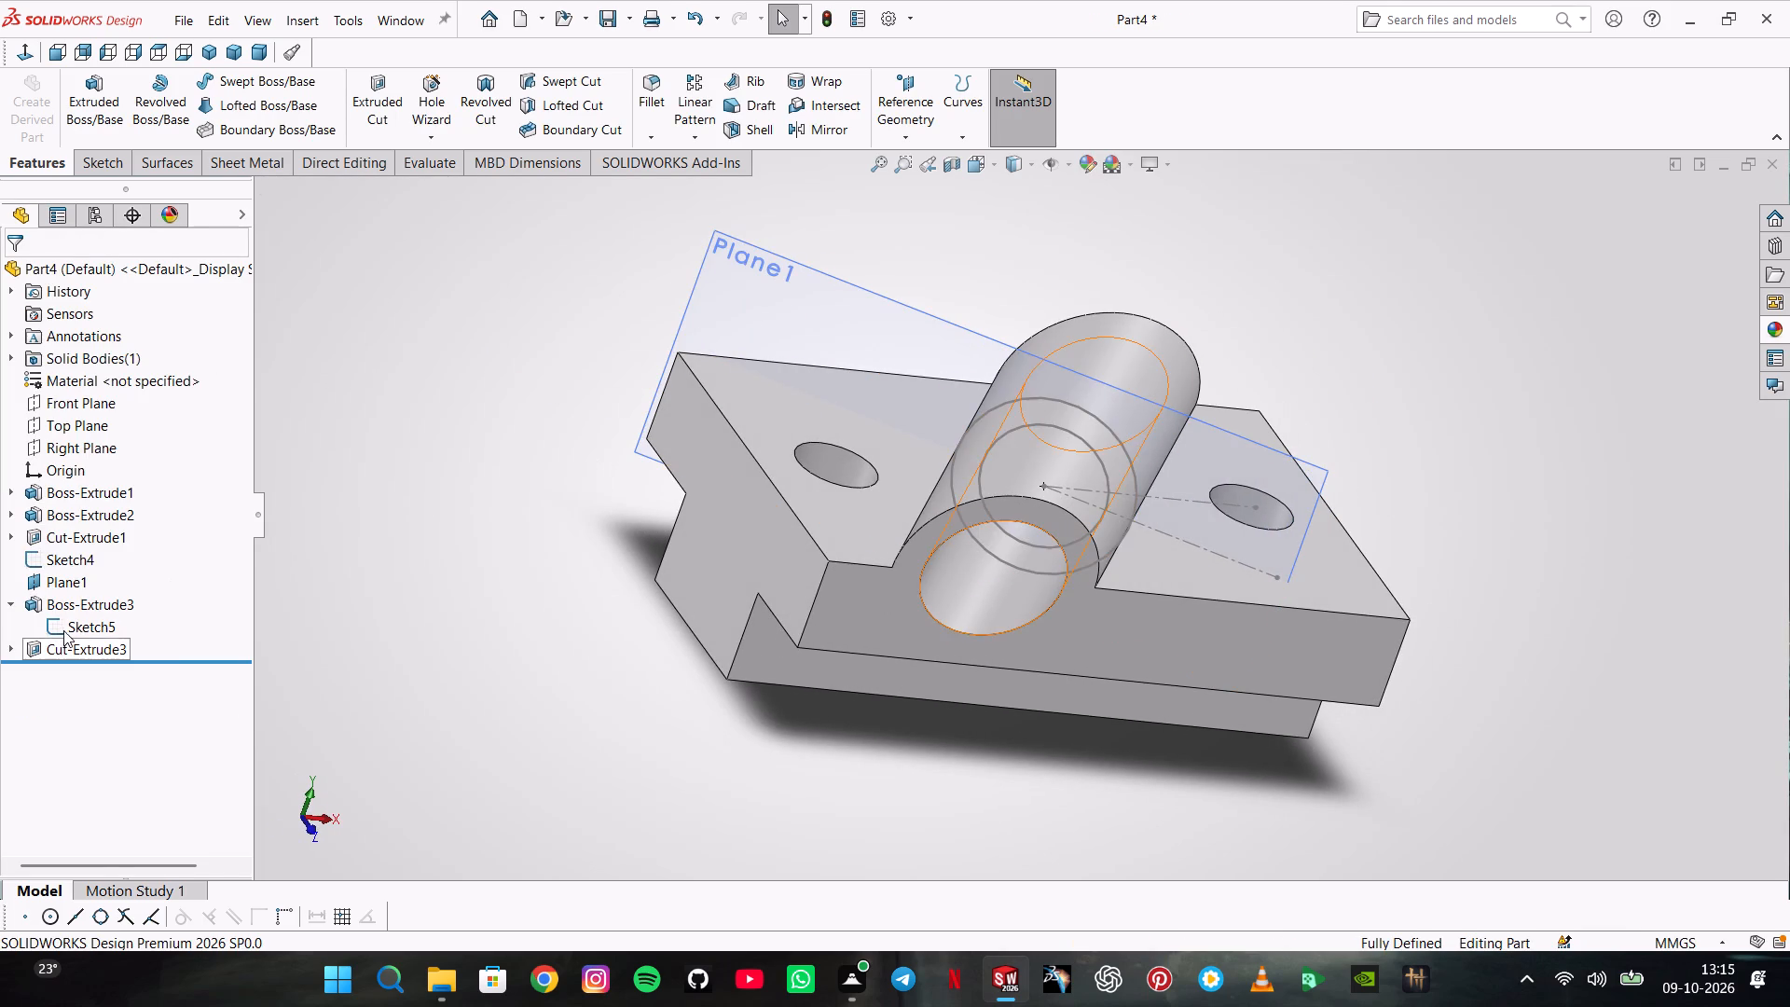
Hide the tube's ring sketch and the angled plane, Plane1.
right_click(63, 630)
left_click(85, 598)
left_click(15, 600)
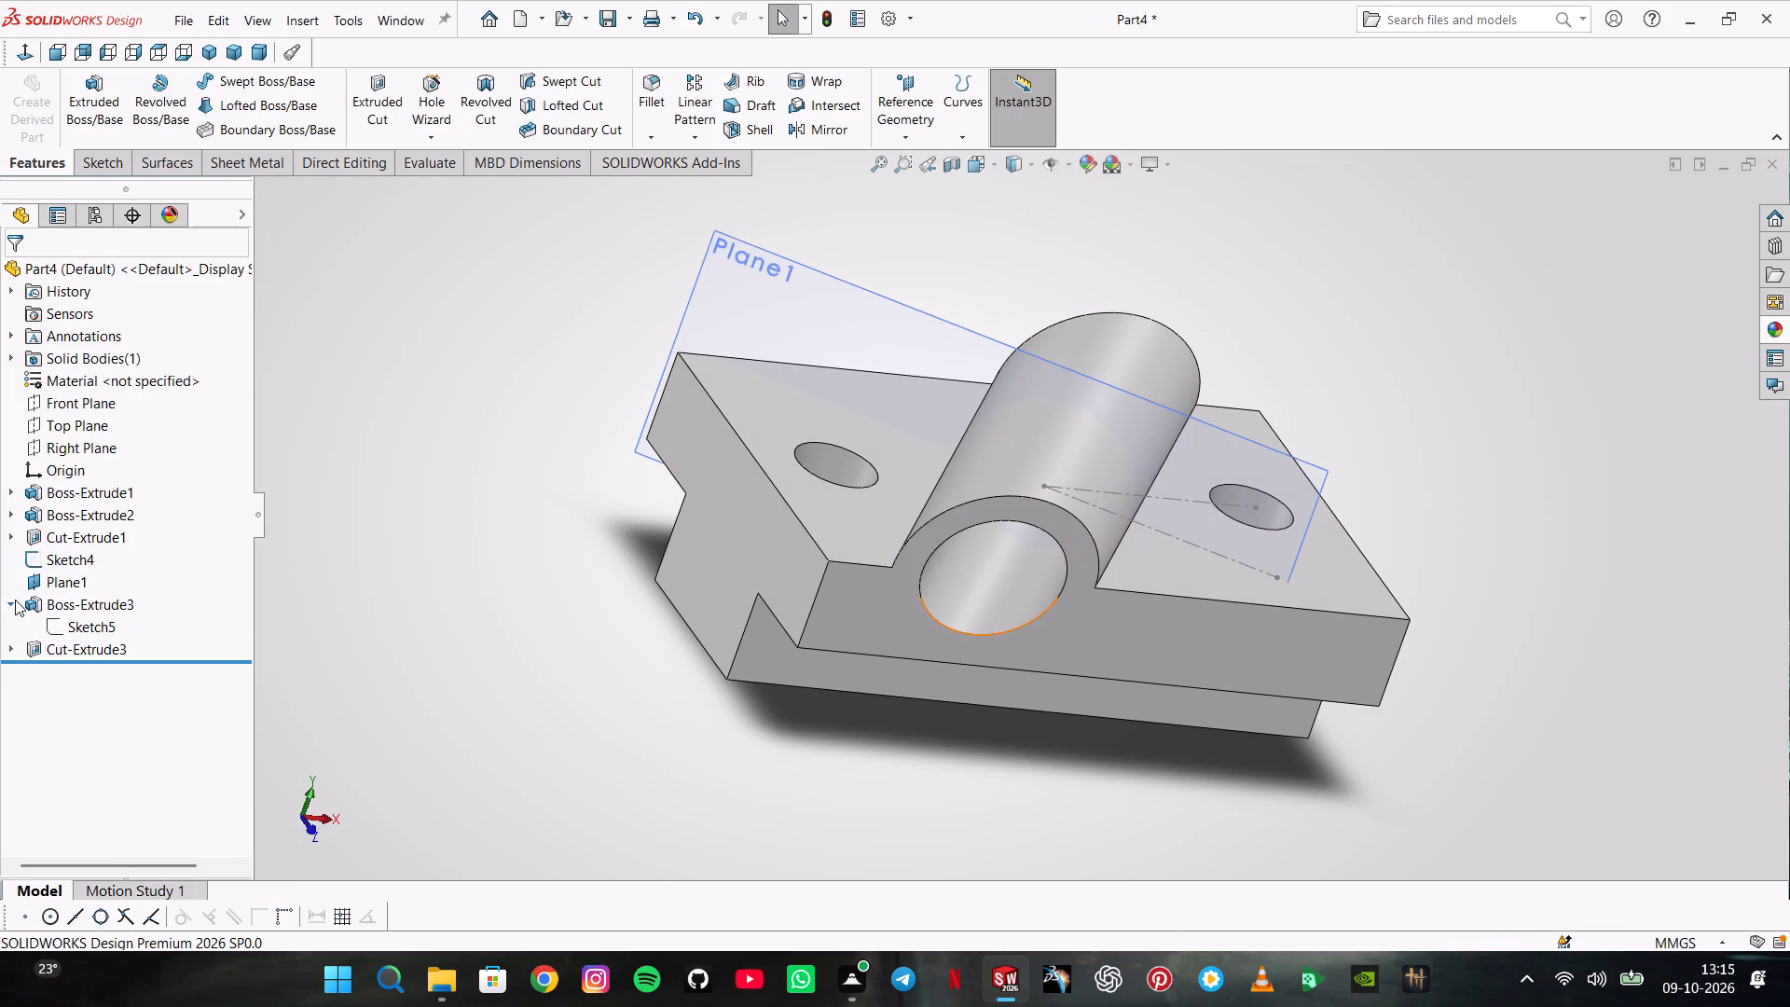
right_click(758, 291)
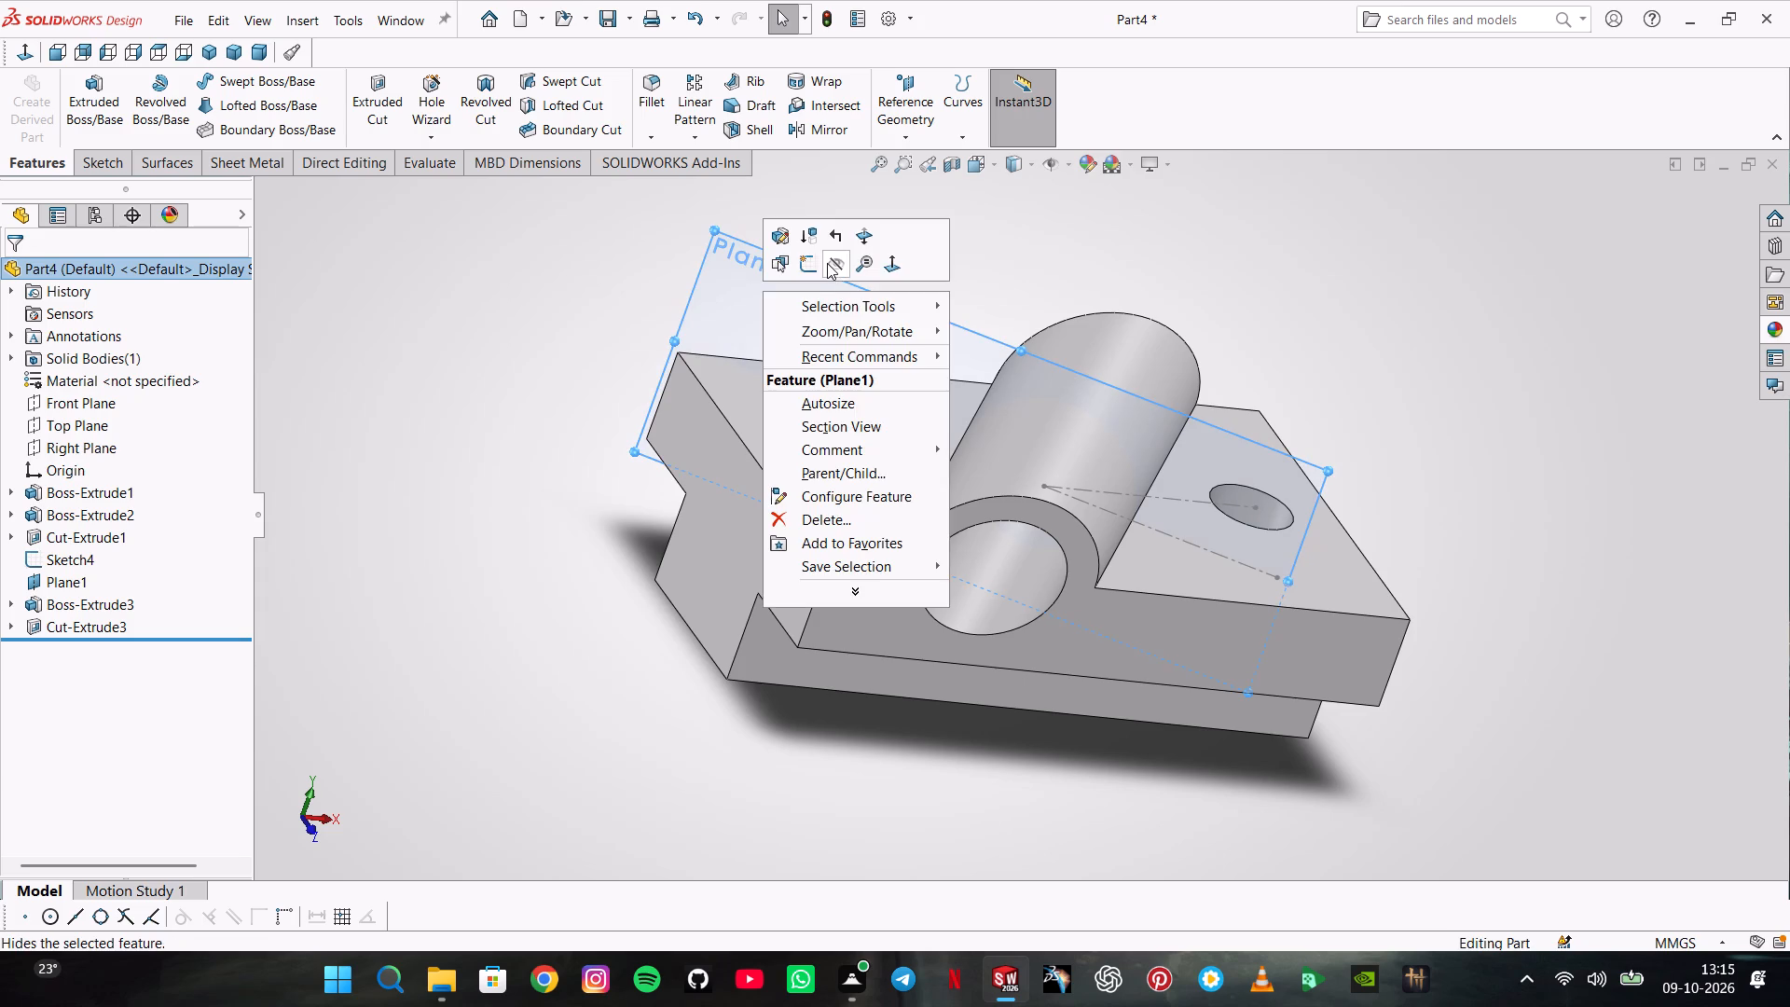
left_click(827, 263)
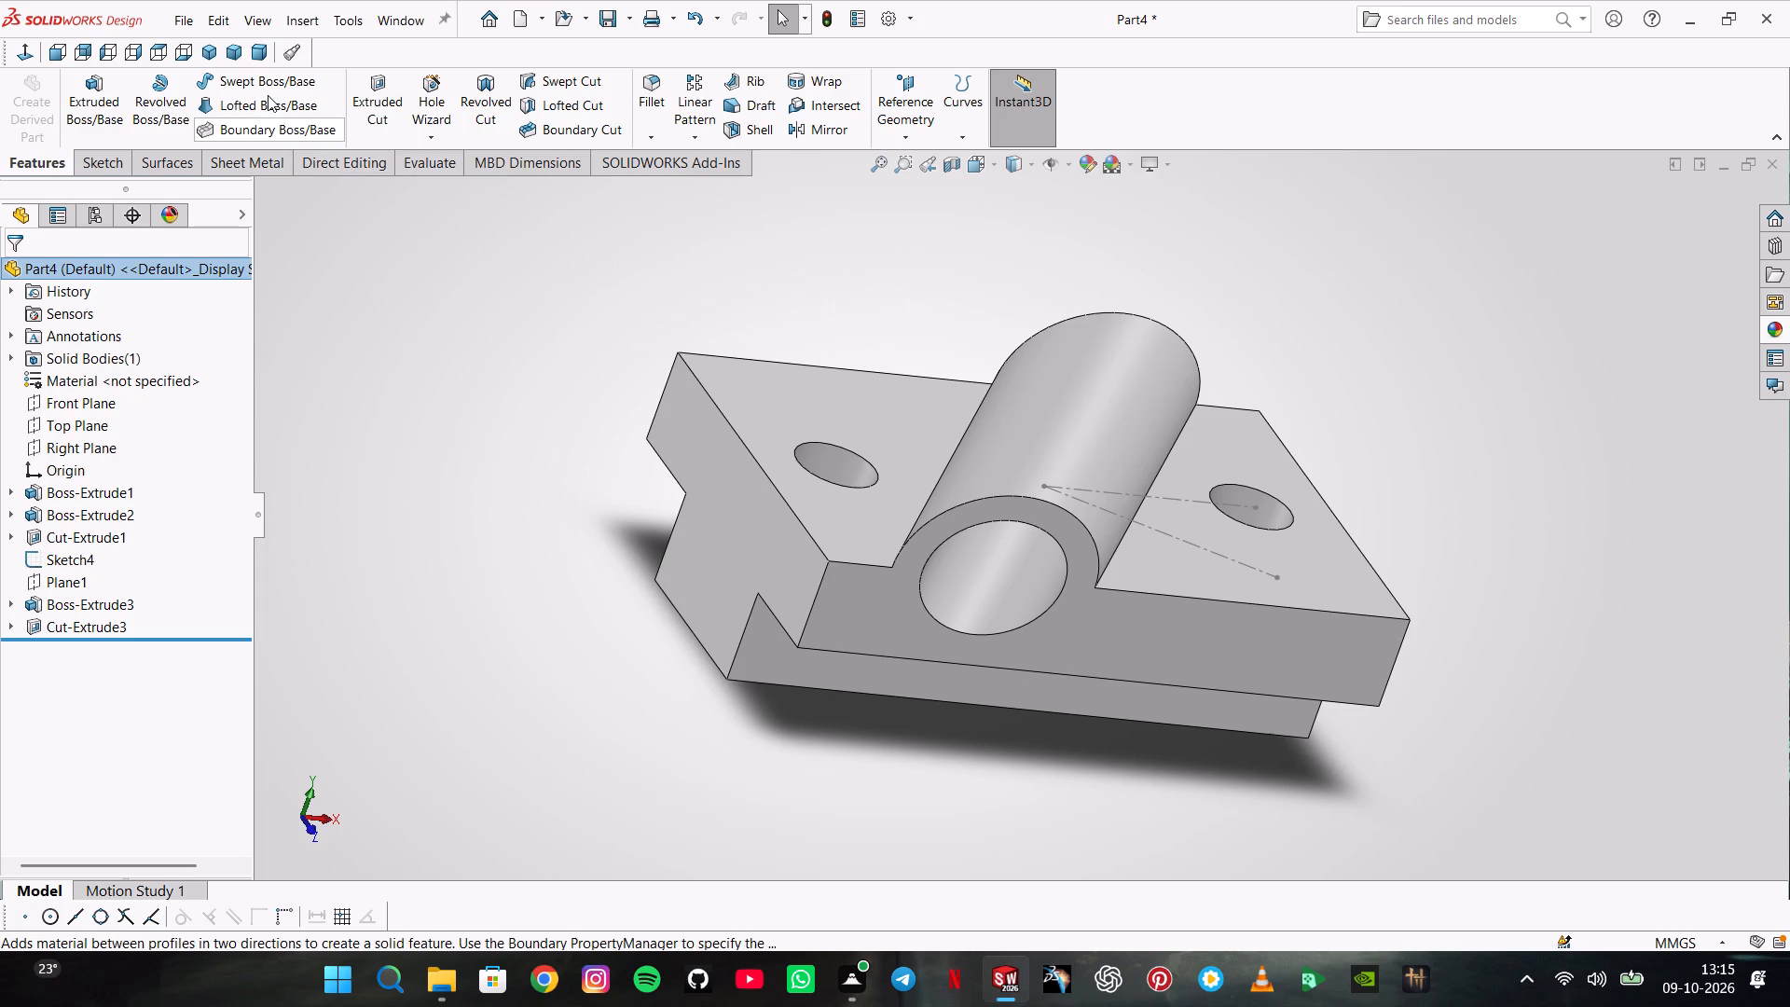
Fillet both long edges where the tube meets the block's top face with a symmetric 5 mm radius.
left_click(647, 87)
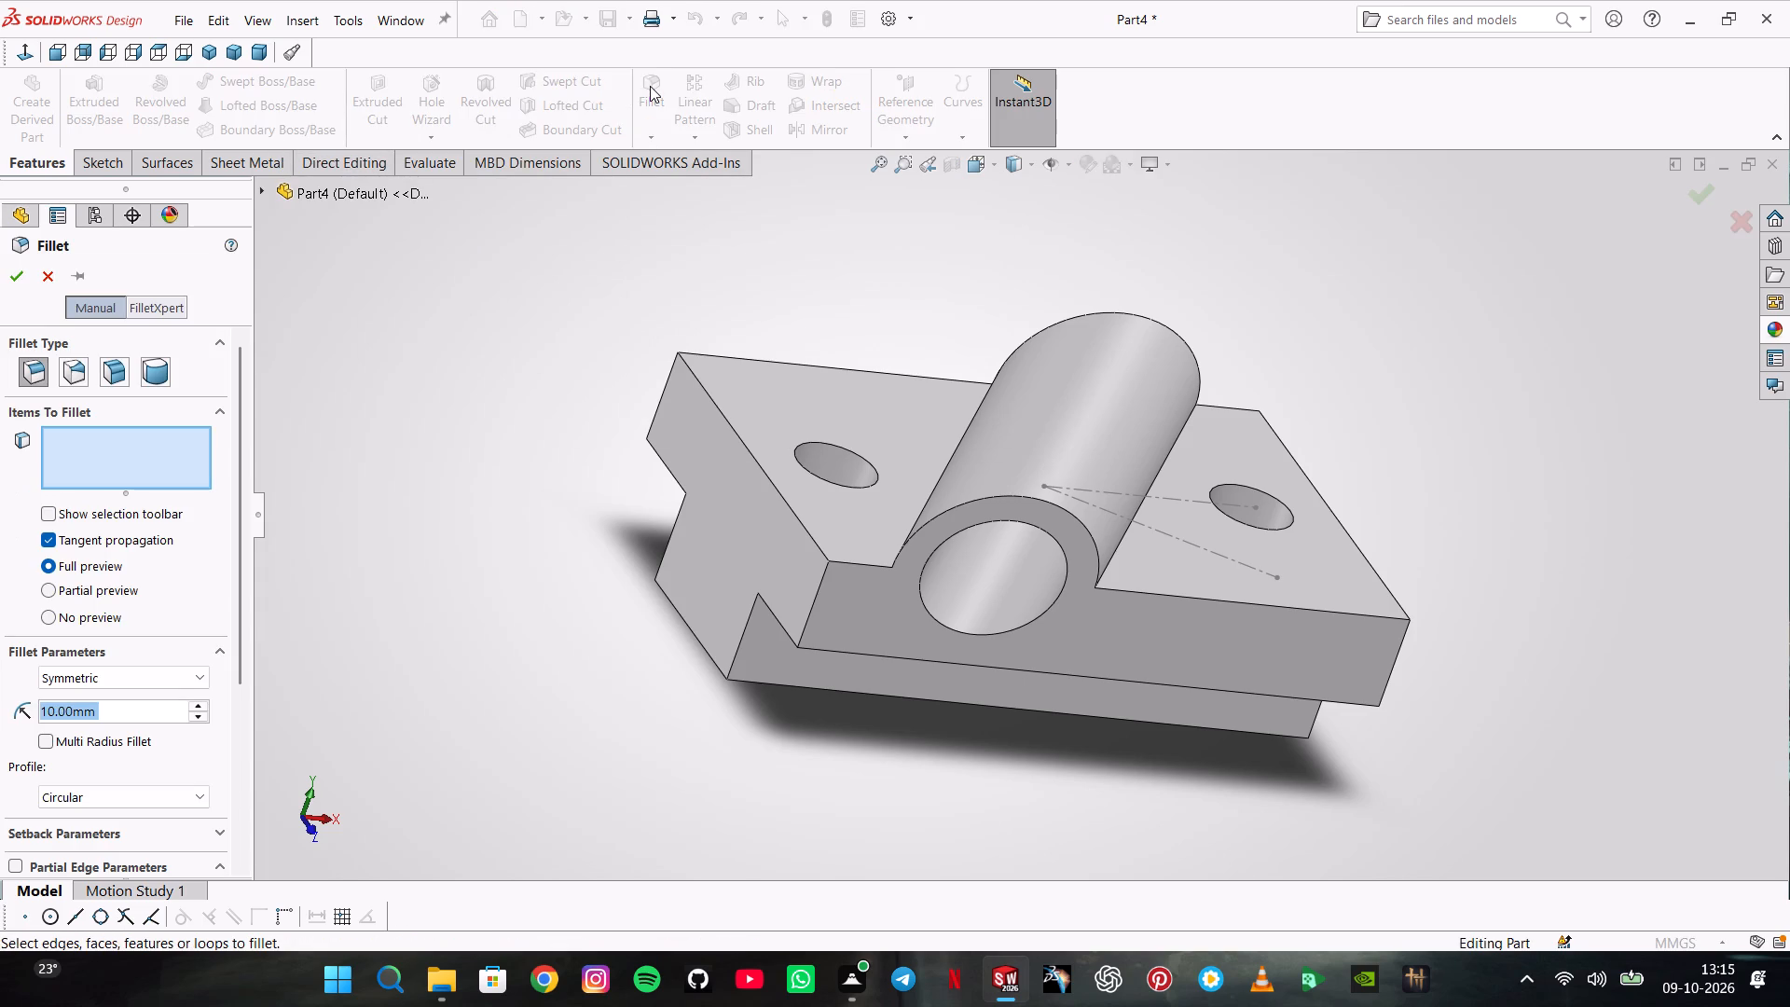
key("5")
key("Return")
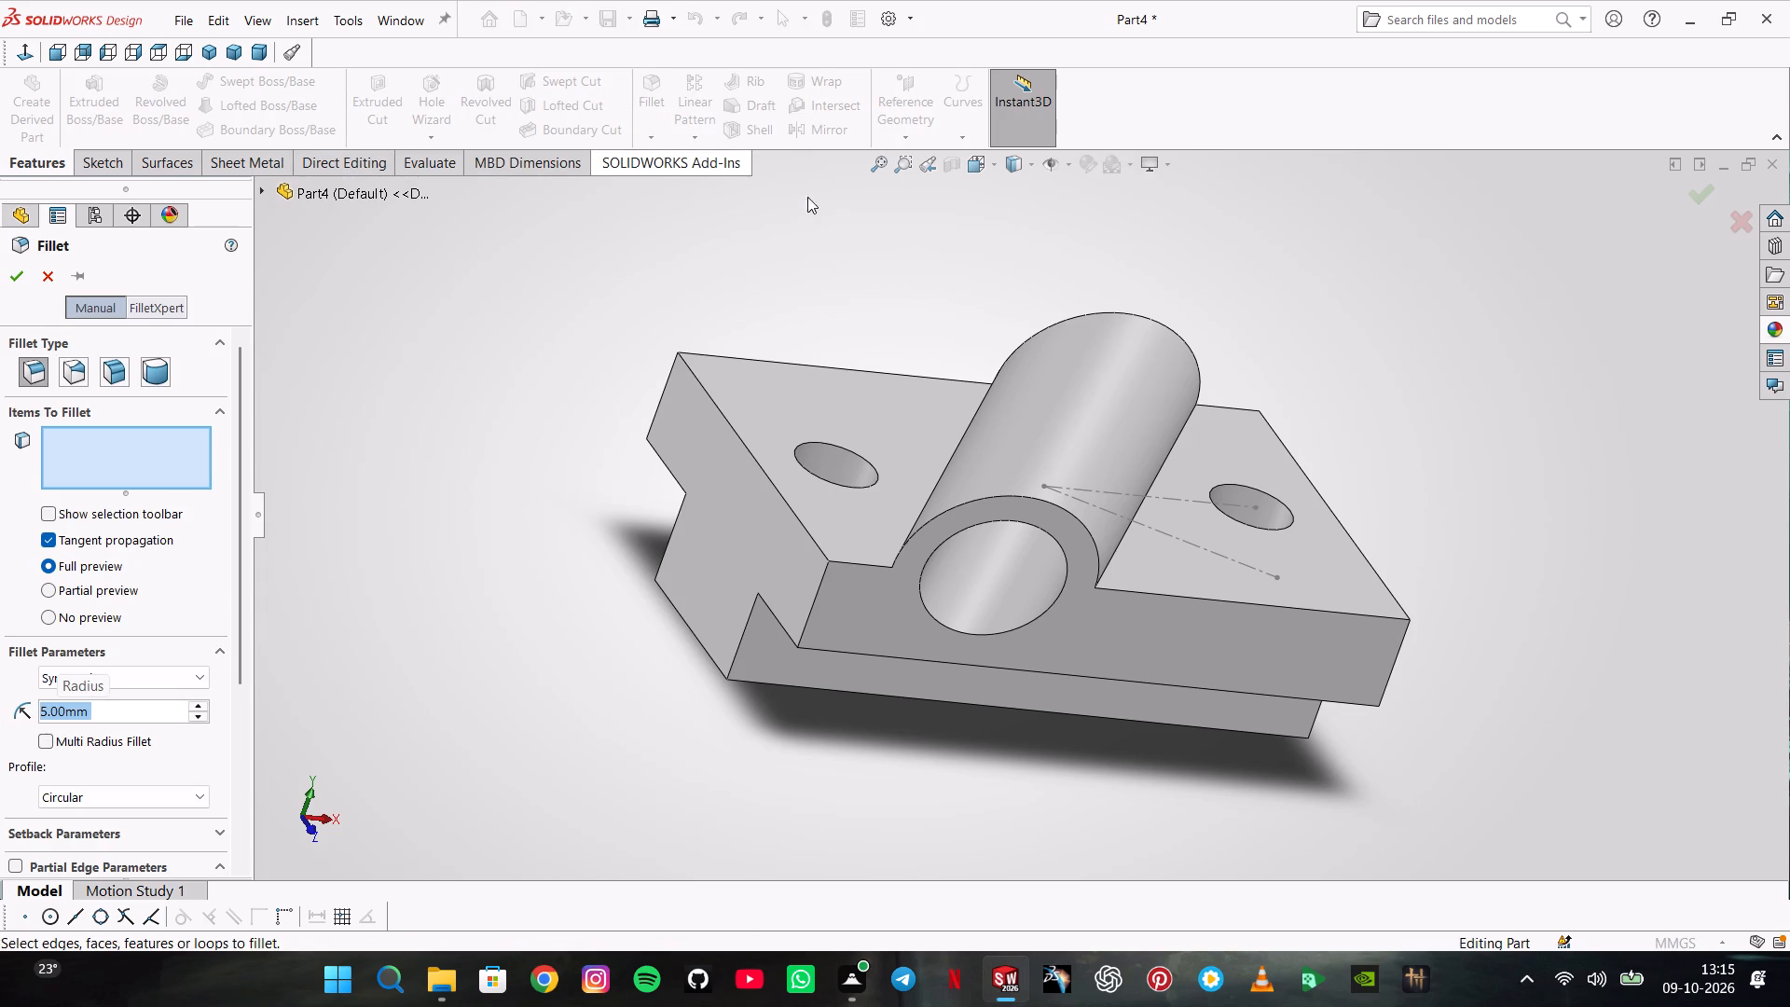
middle_click_drag(1032, 437, 959, 408)
scroll(995, 443, "down", 3)
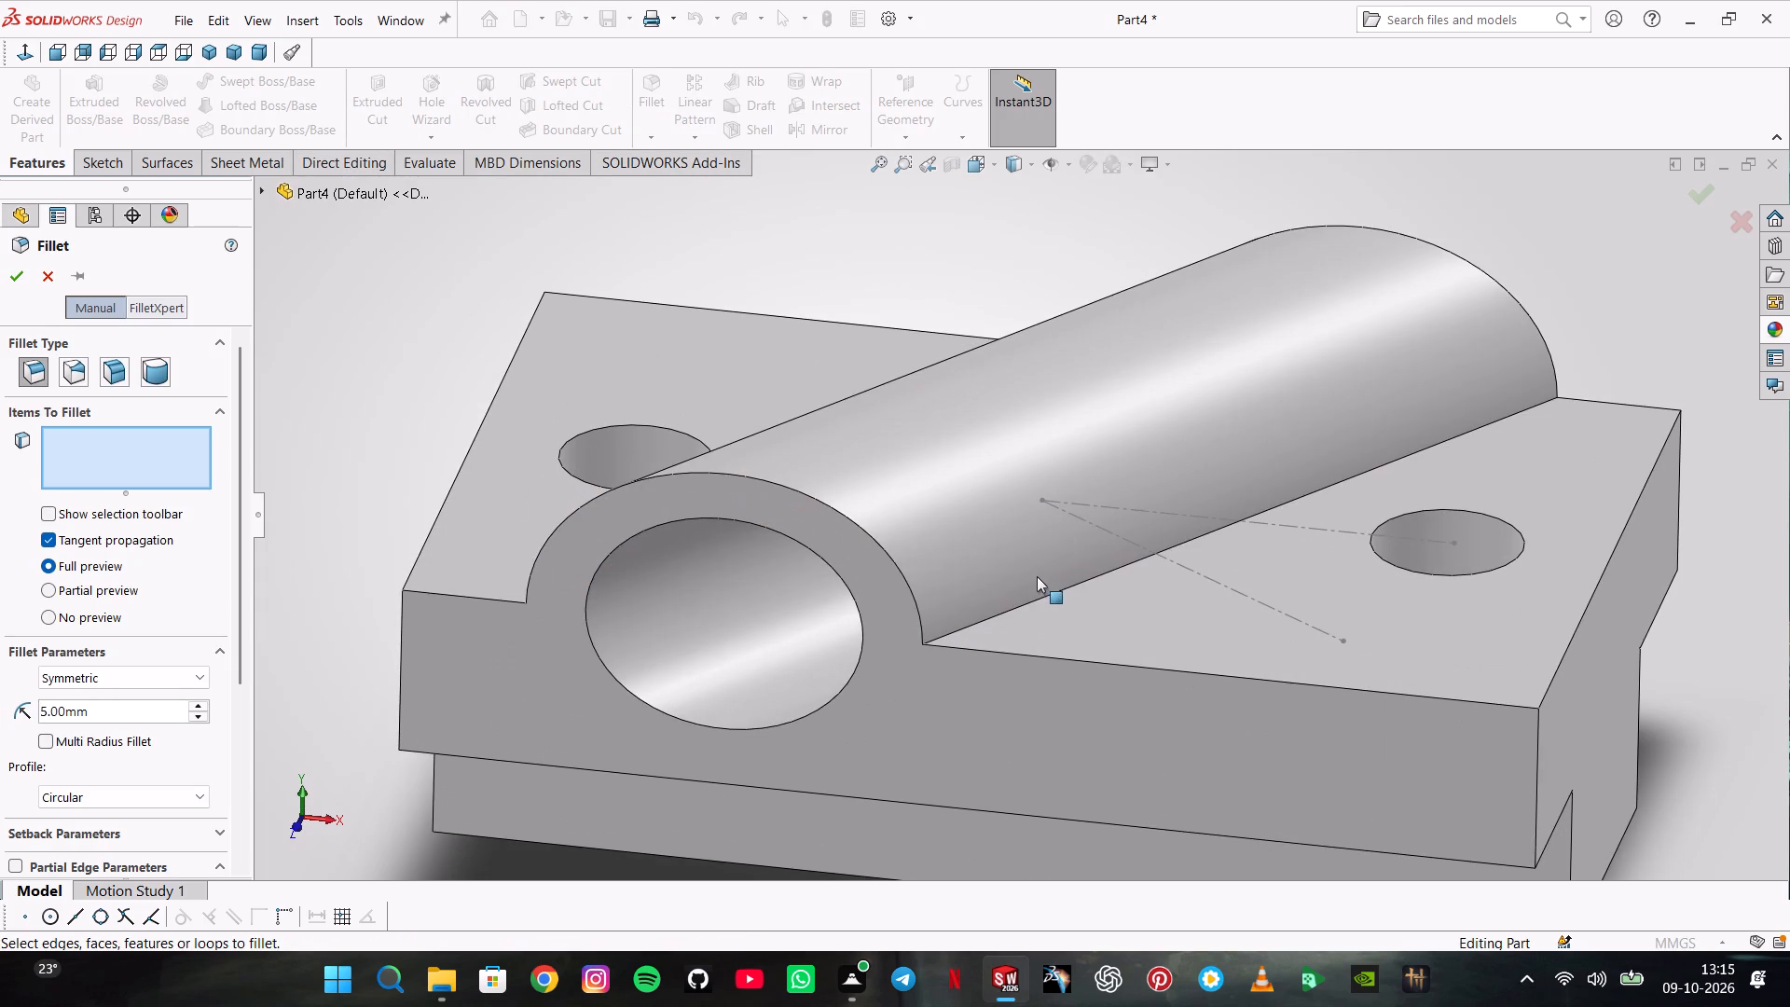
left_click(1055, 590)
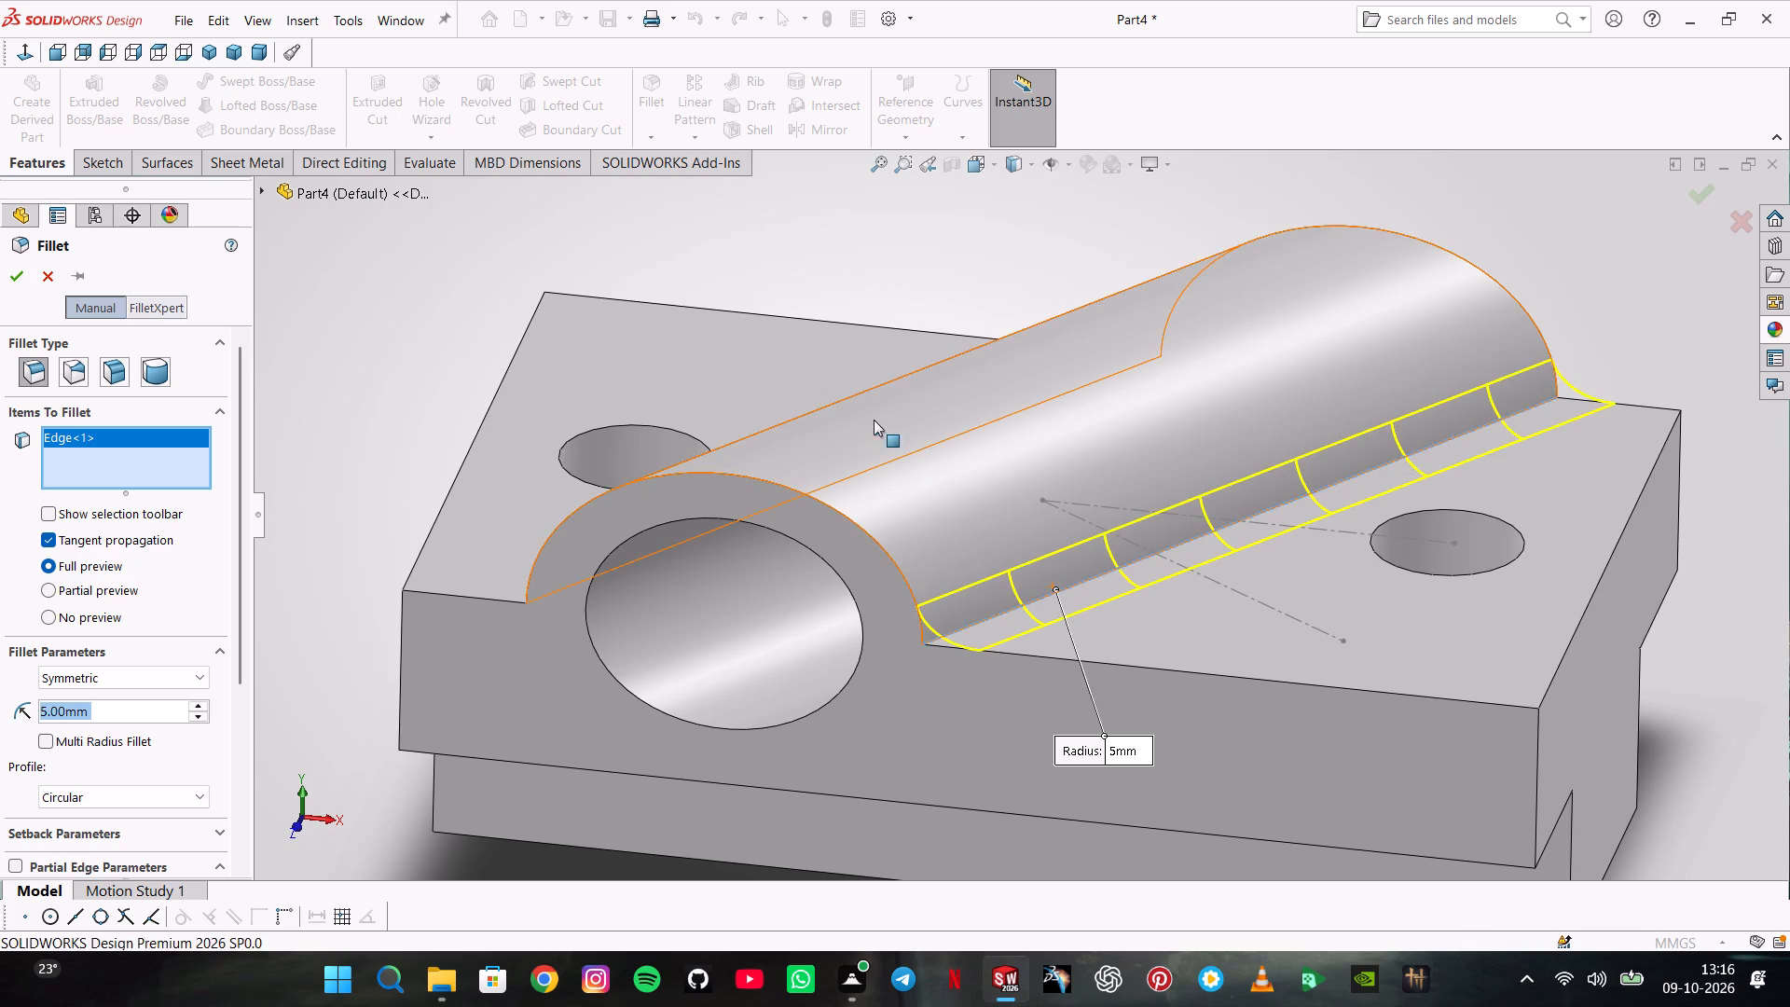
middle_click_drag(861, 411, 965, 530)
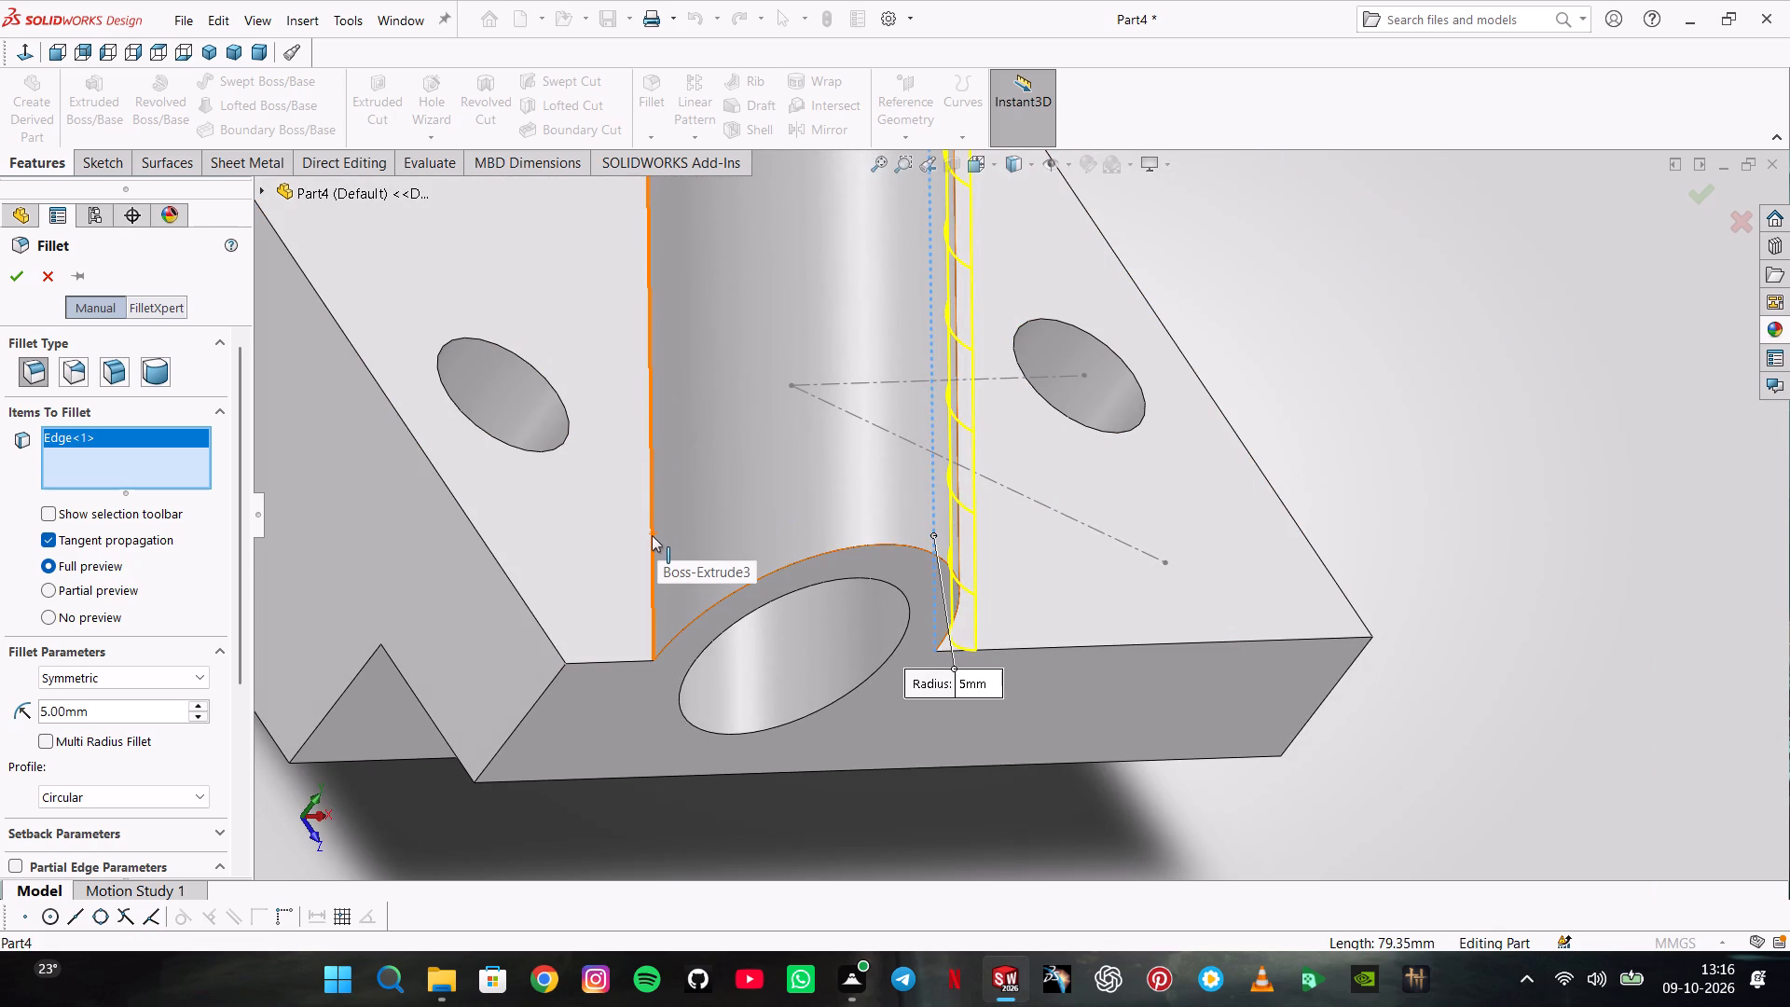
left_click(652, 535)
left_click(24, 273)
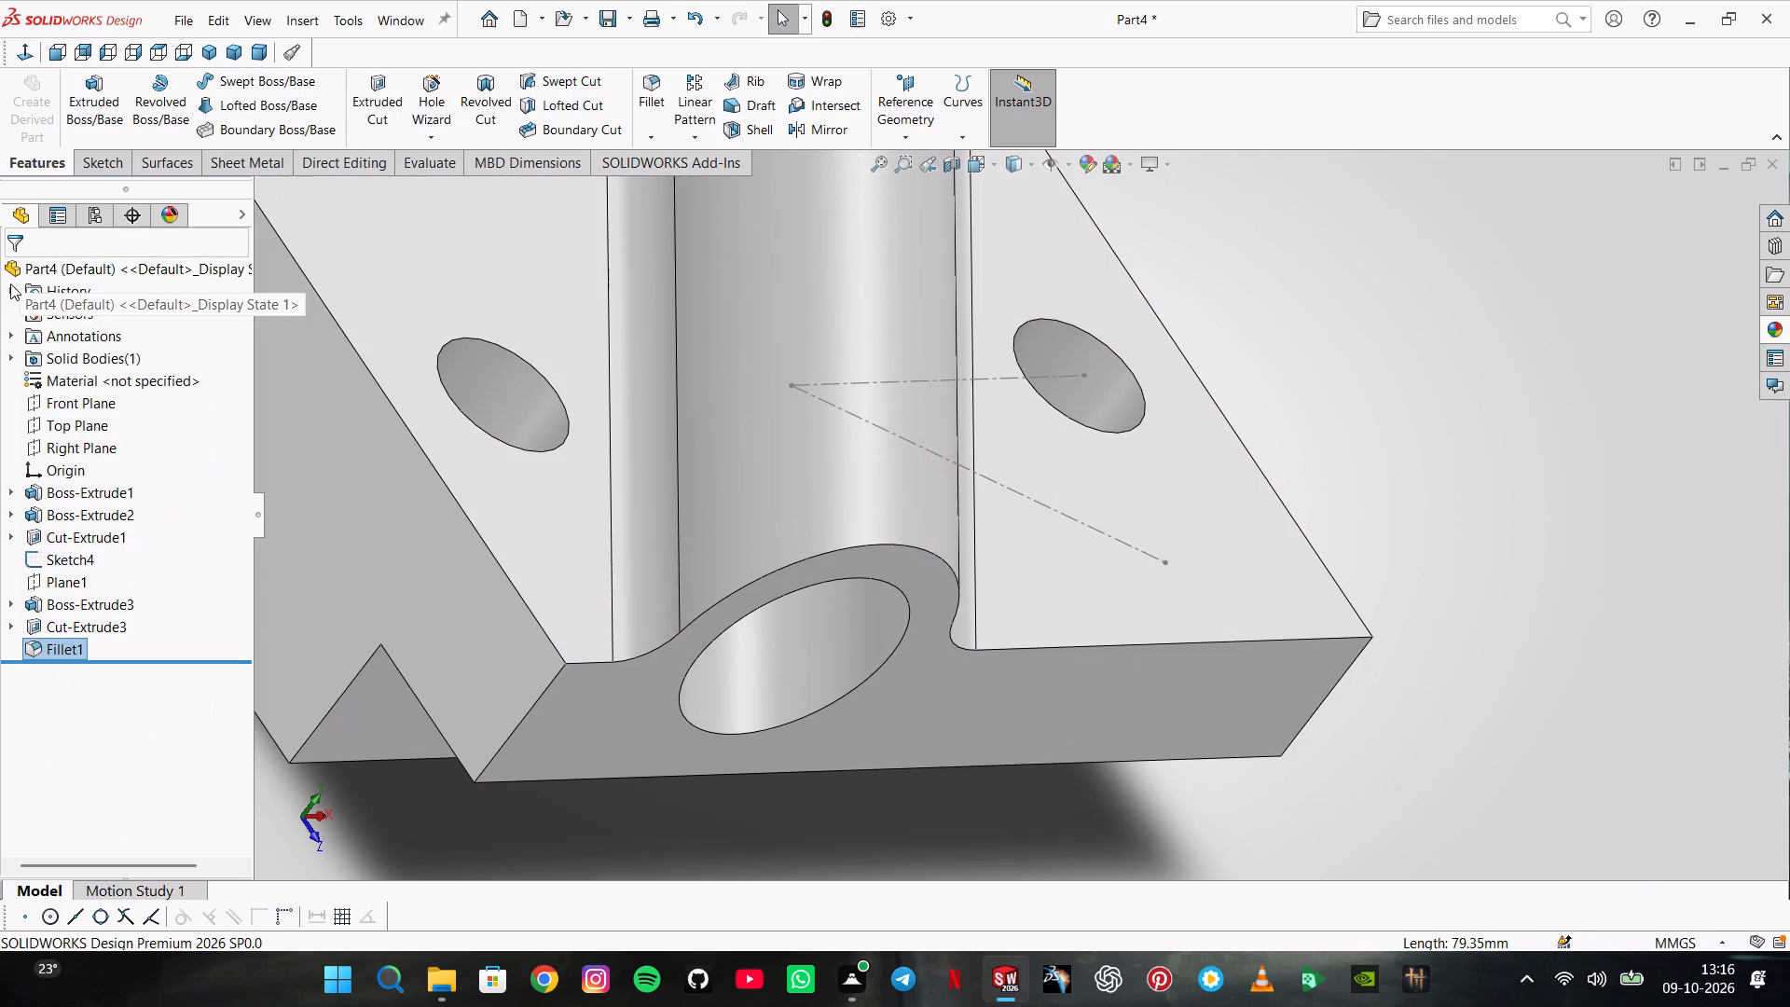
Hide Sketch4, the construction lines running from the tube's centre.
right_click(855, 379)
left_click(908, 355)
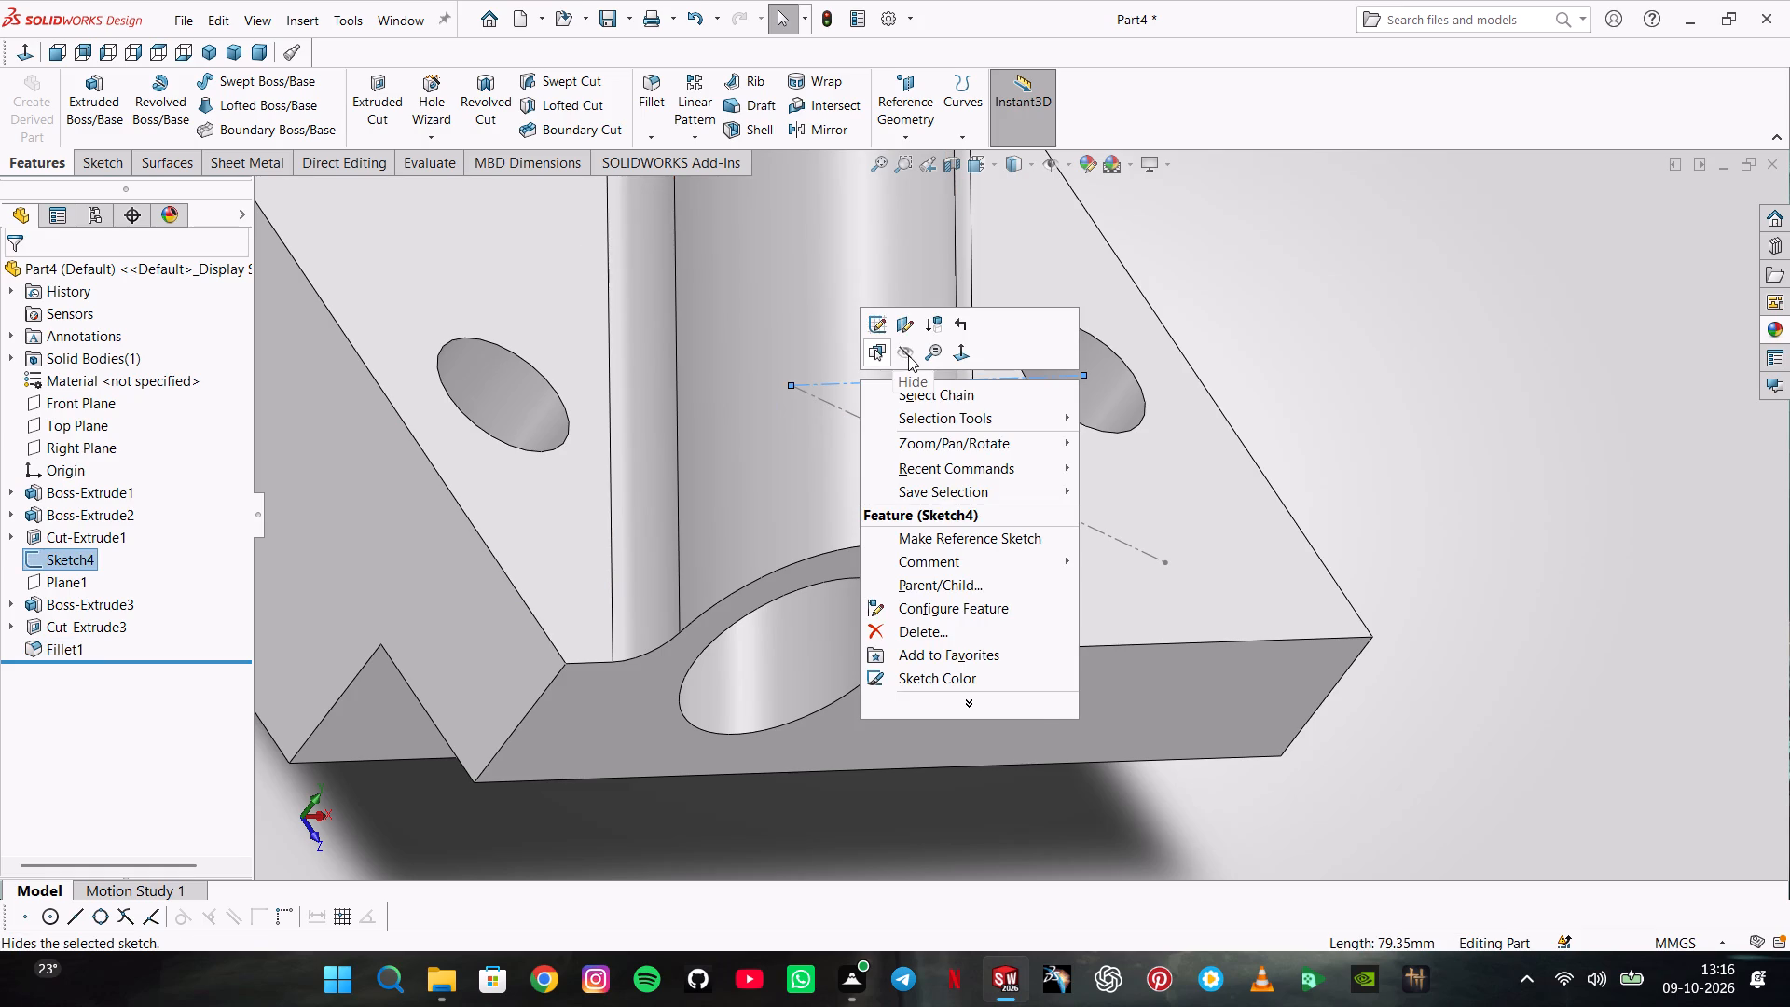
key("Escape")
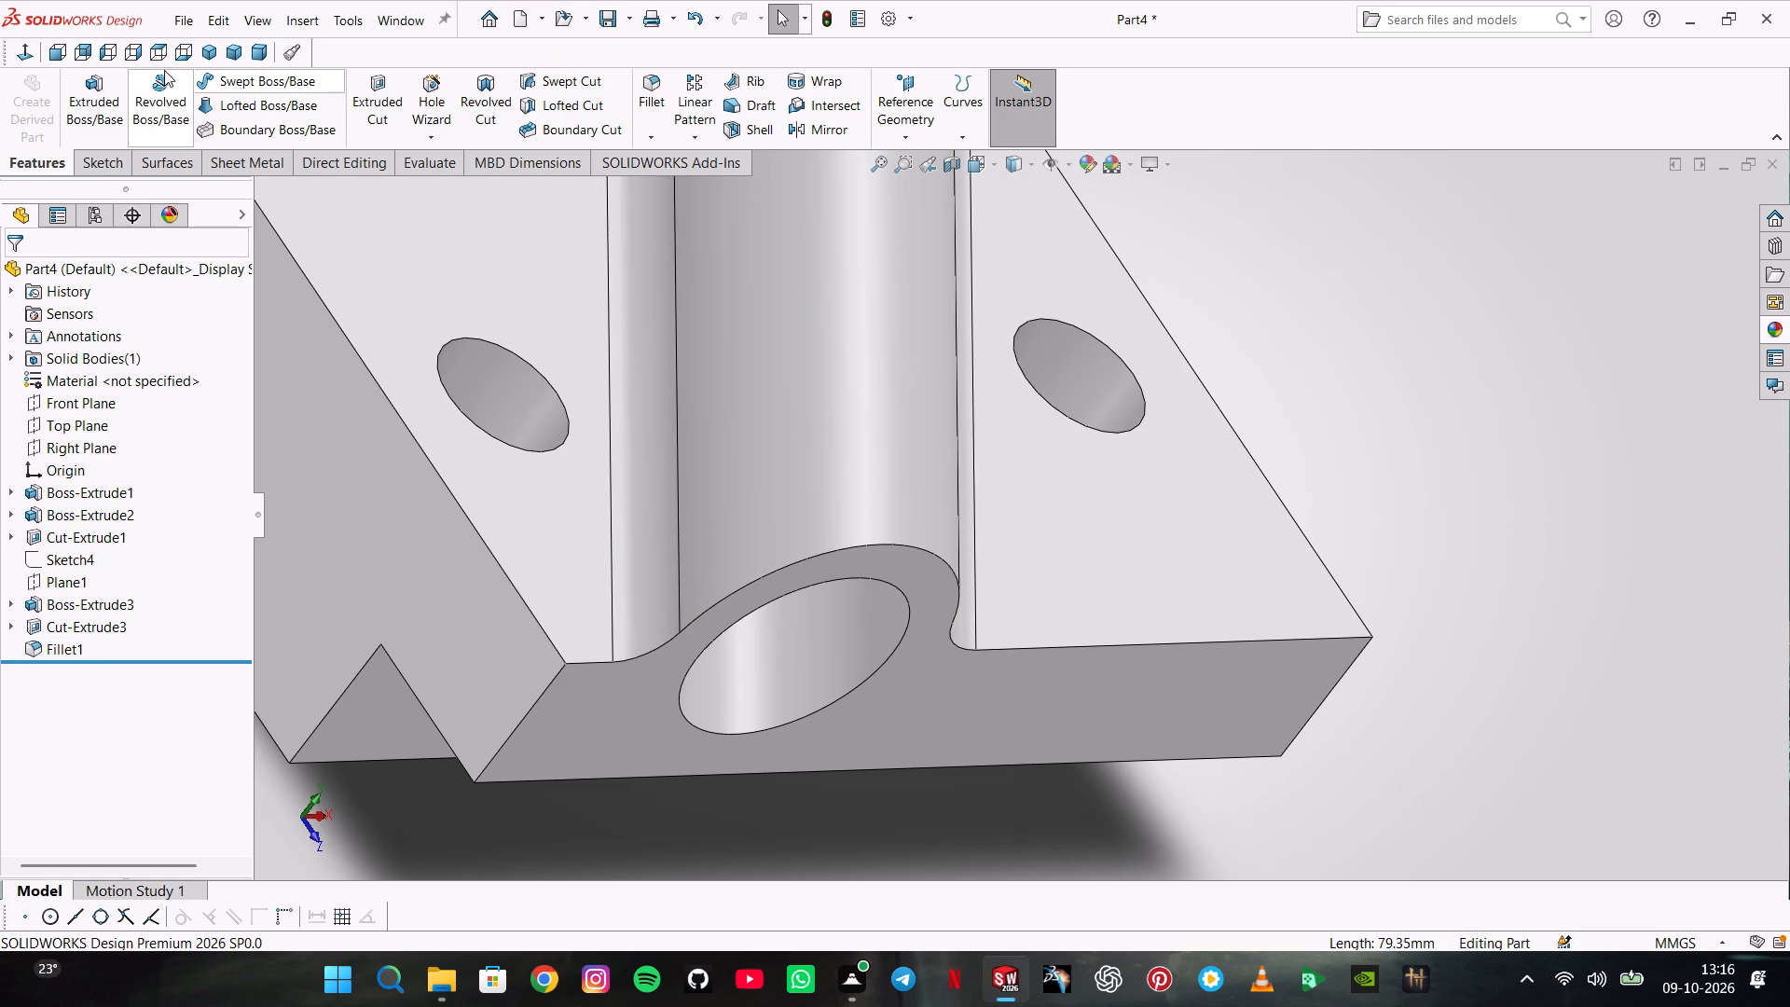
Save the finished part in the Level5 folder under the file name Part9.SLDPRT.
left_click(202, 50)
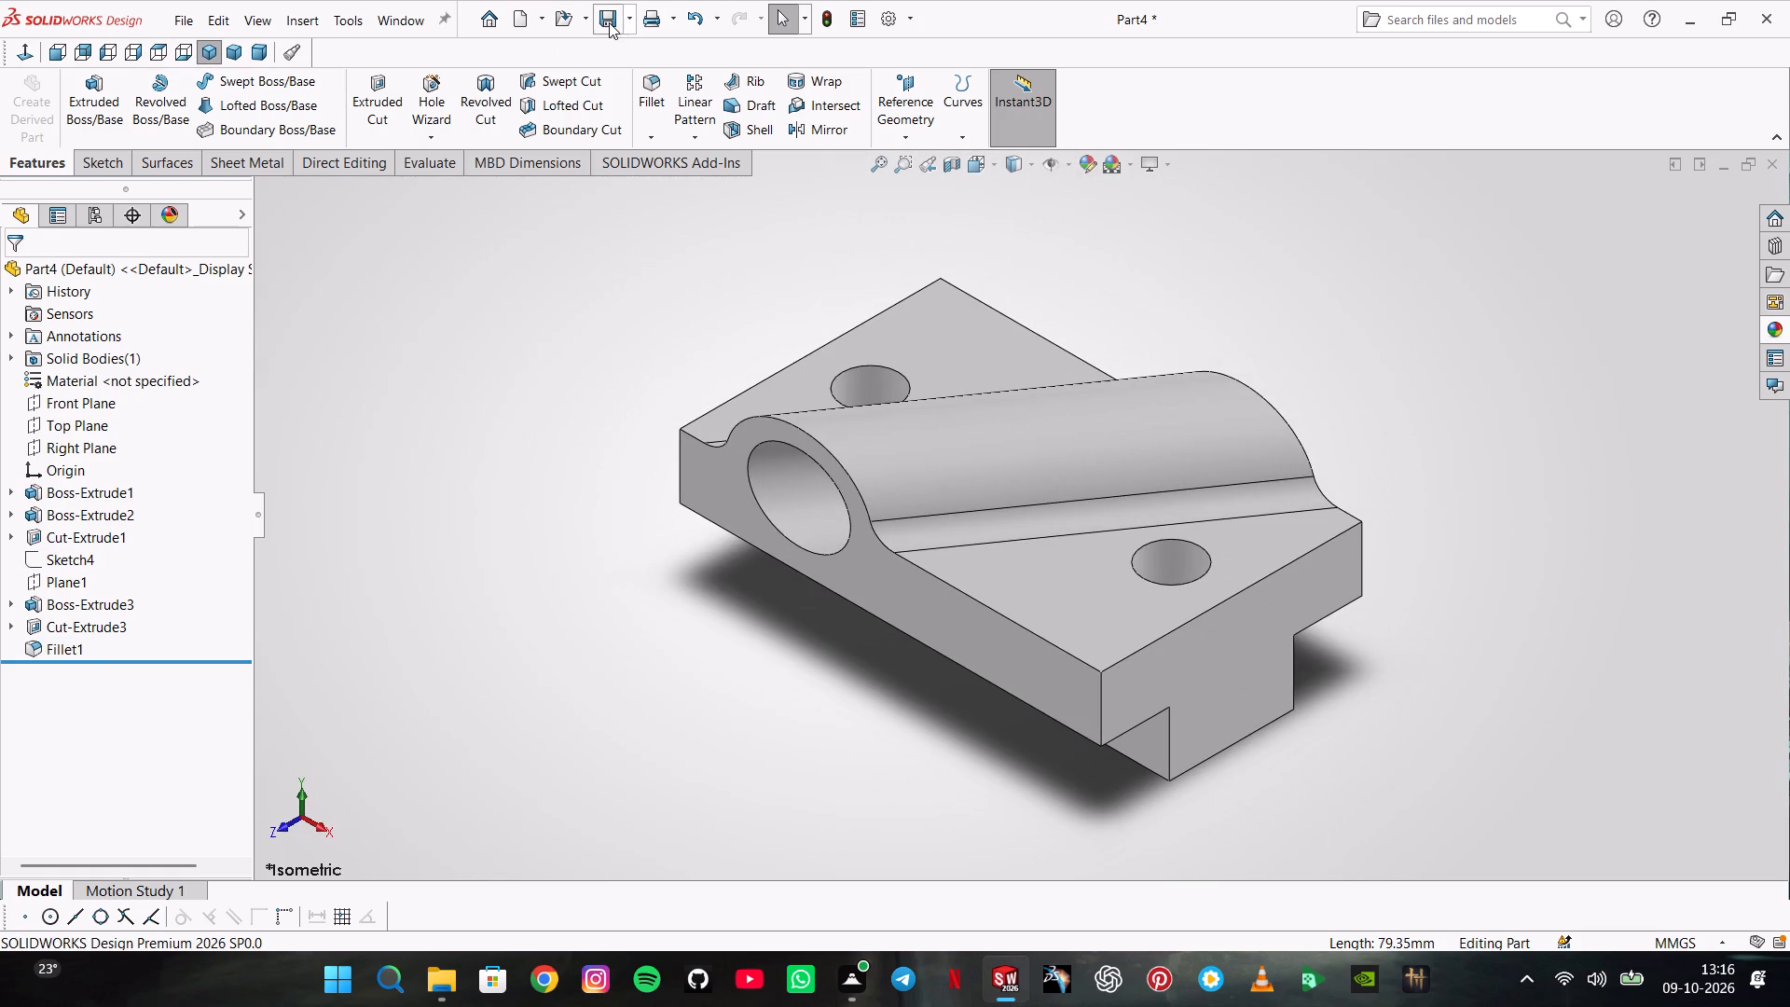
left_click(609, 22)
left_click(739, 482)
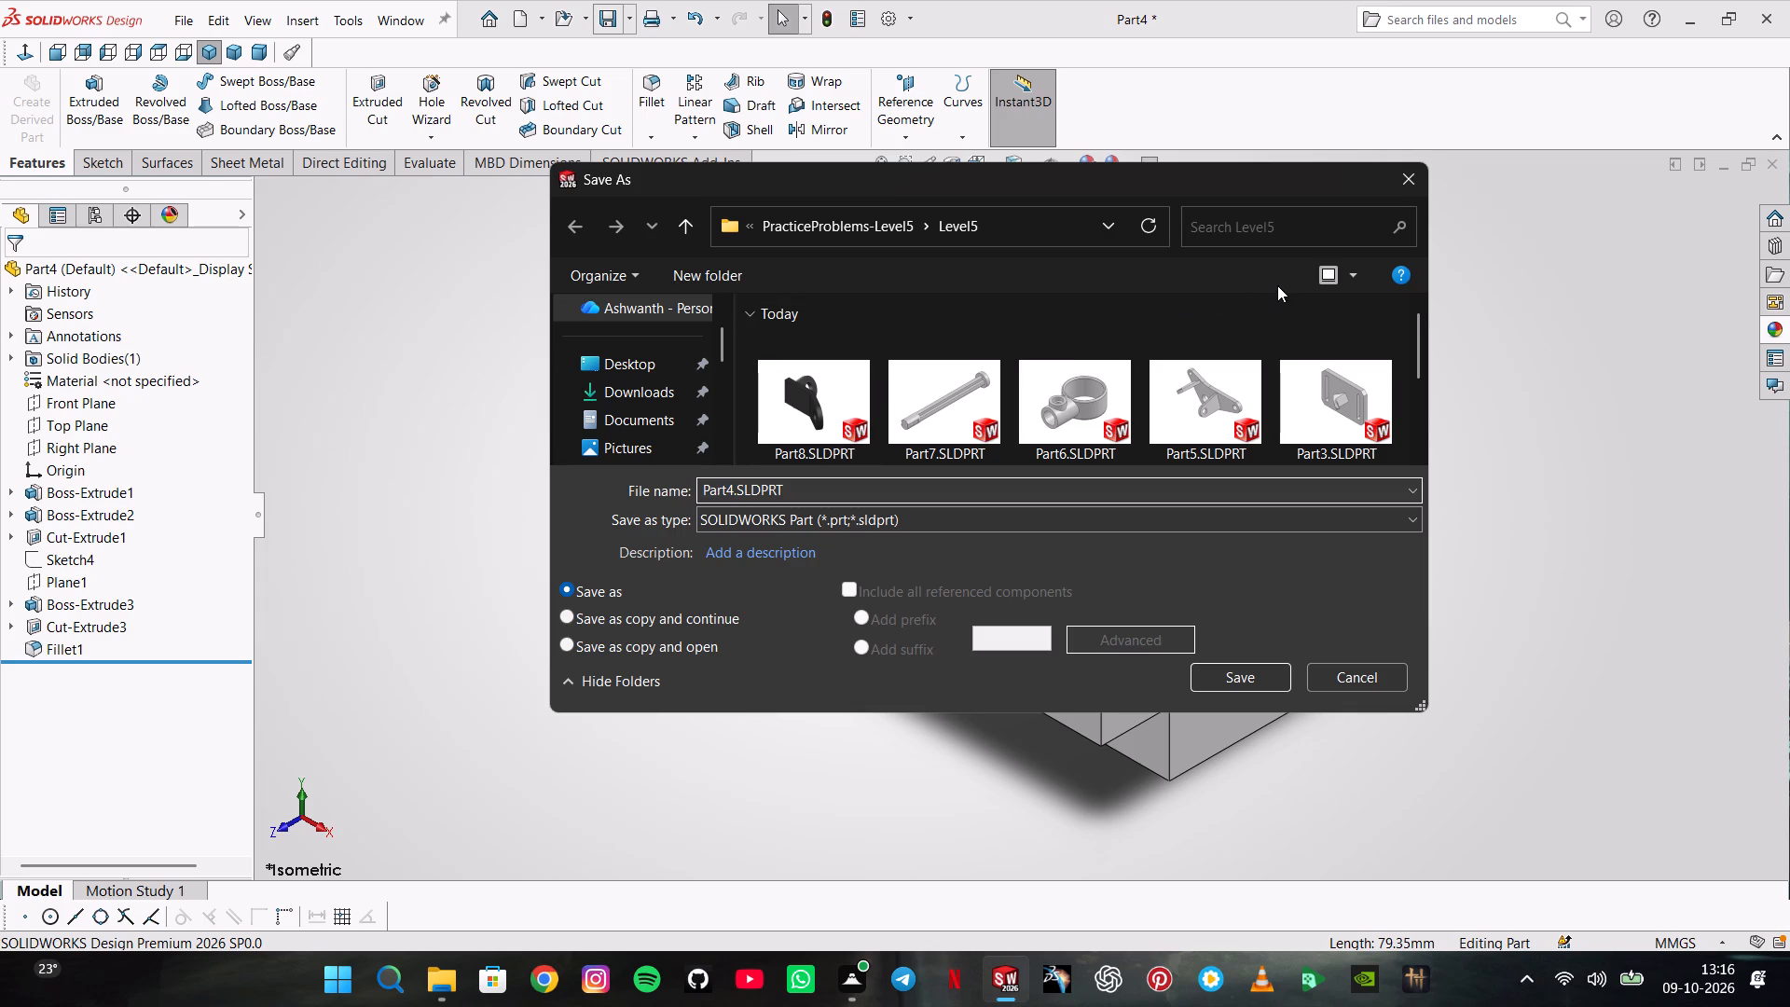
key("Left")
key("BackSpace")
key("9")
key("Return")
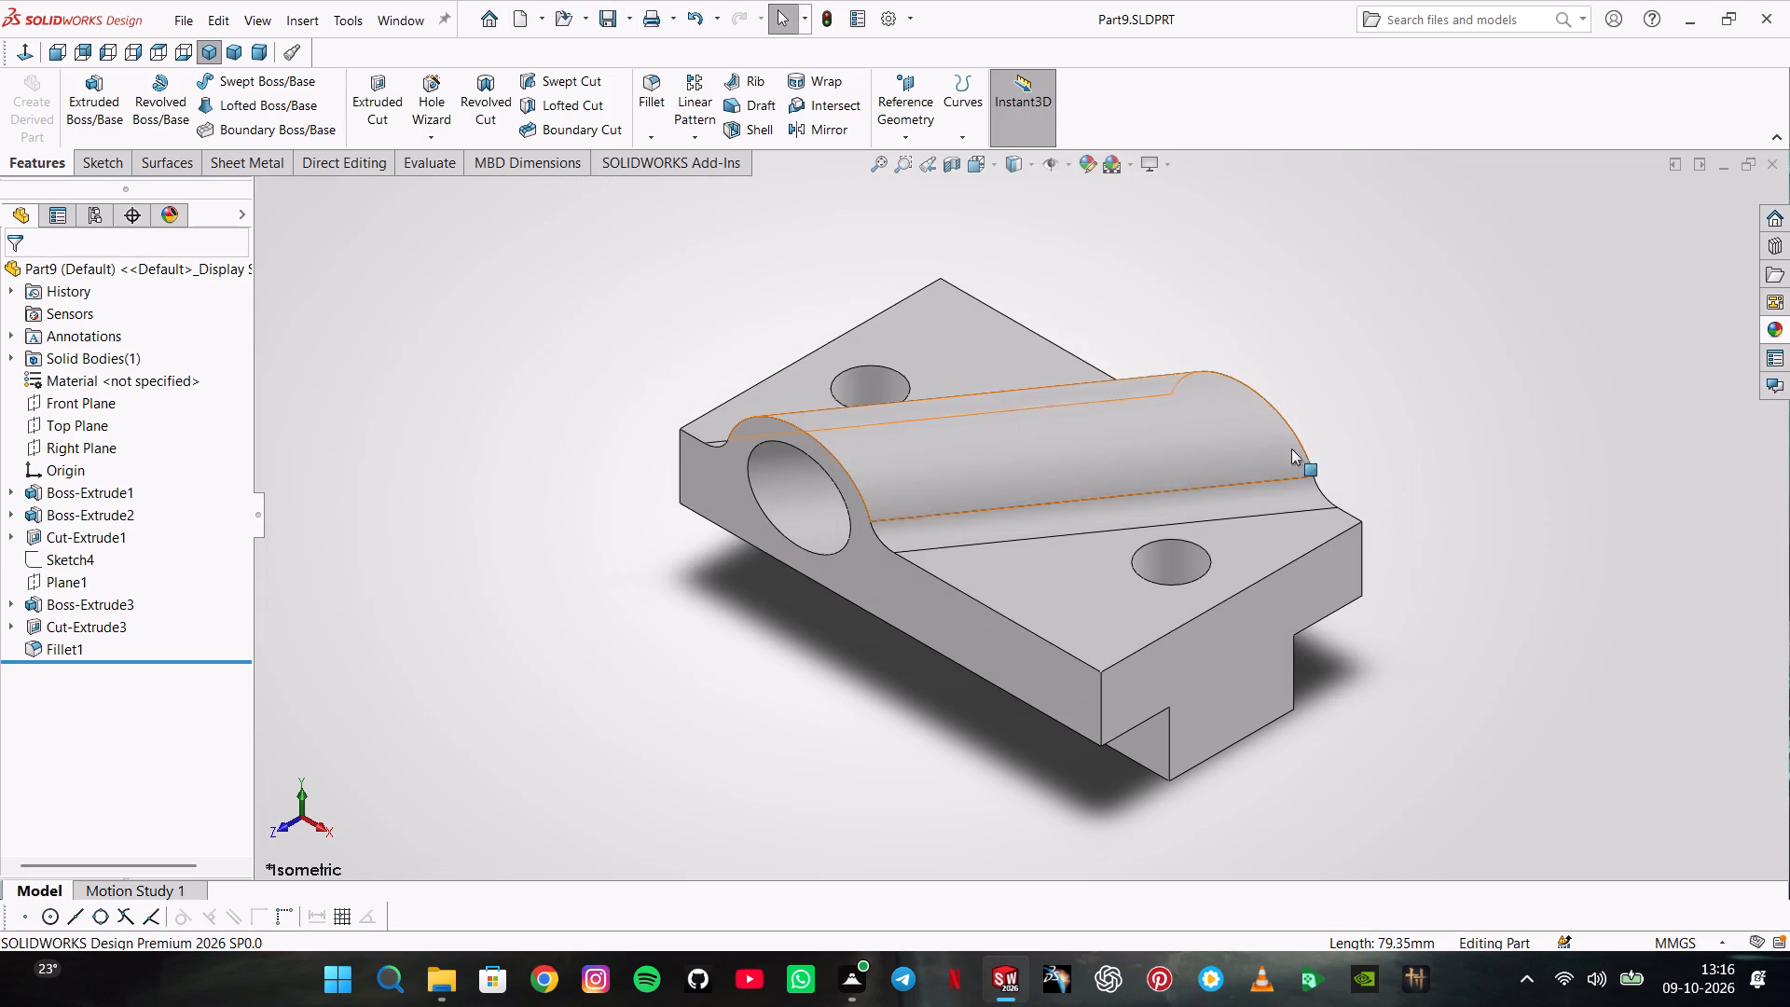
Apply a light purple colour to the whole part, with RGB values of 236, 212 and 255.
left_click(1098, 171)
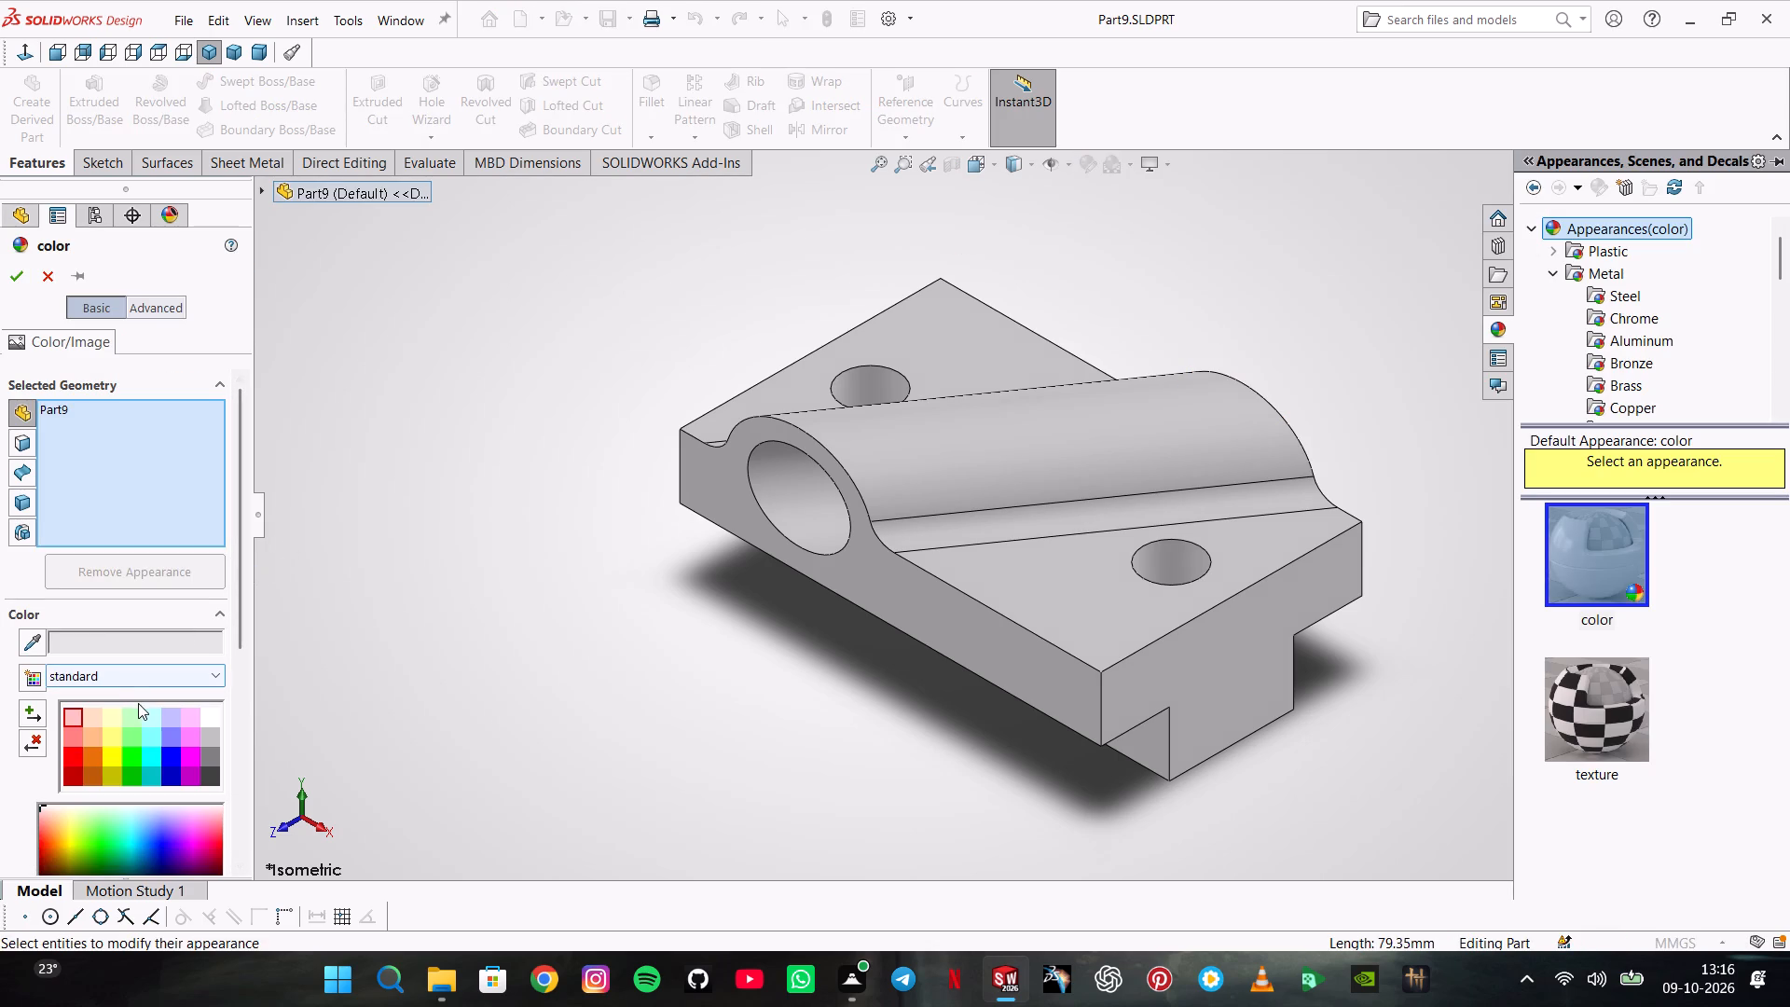
left_click(149, 709)
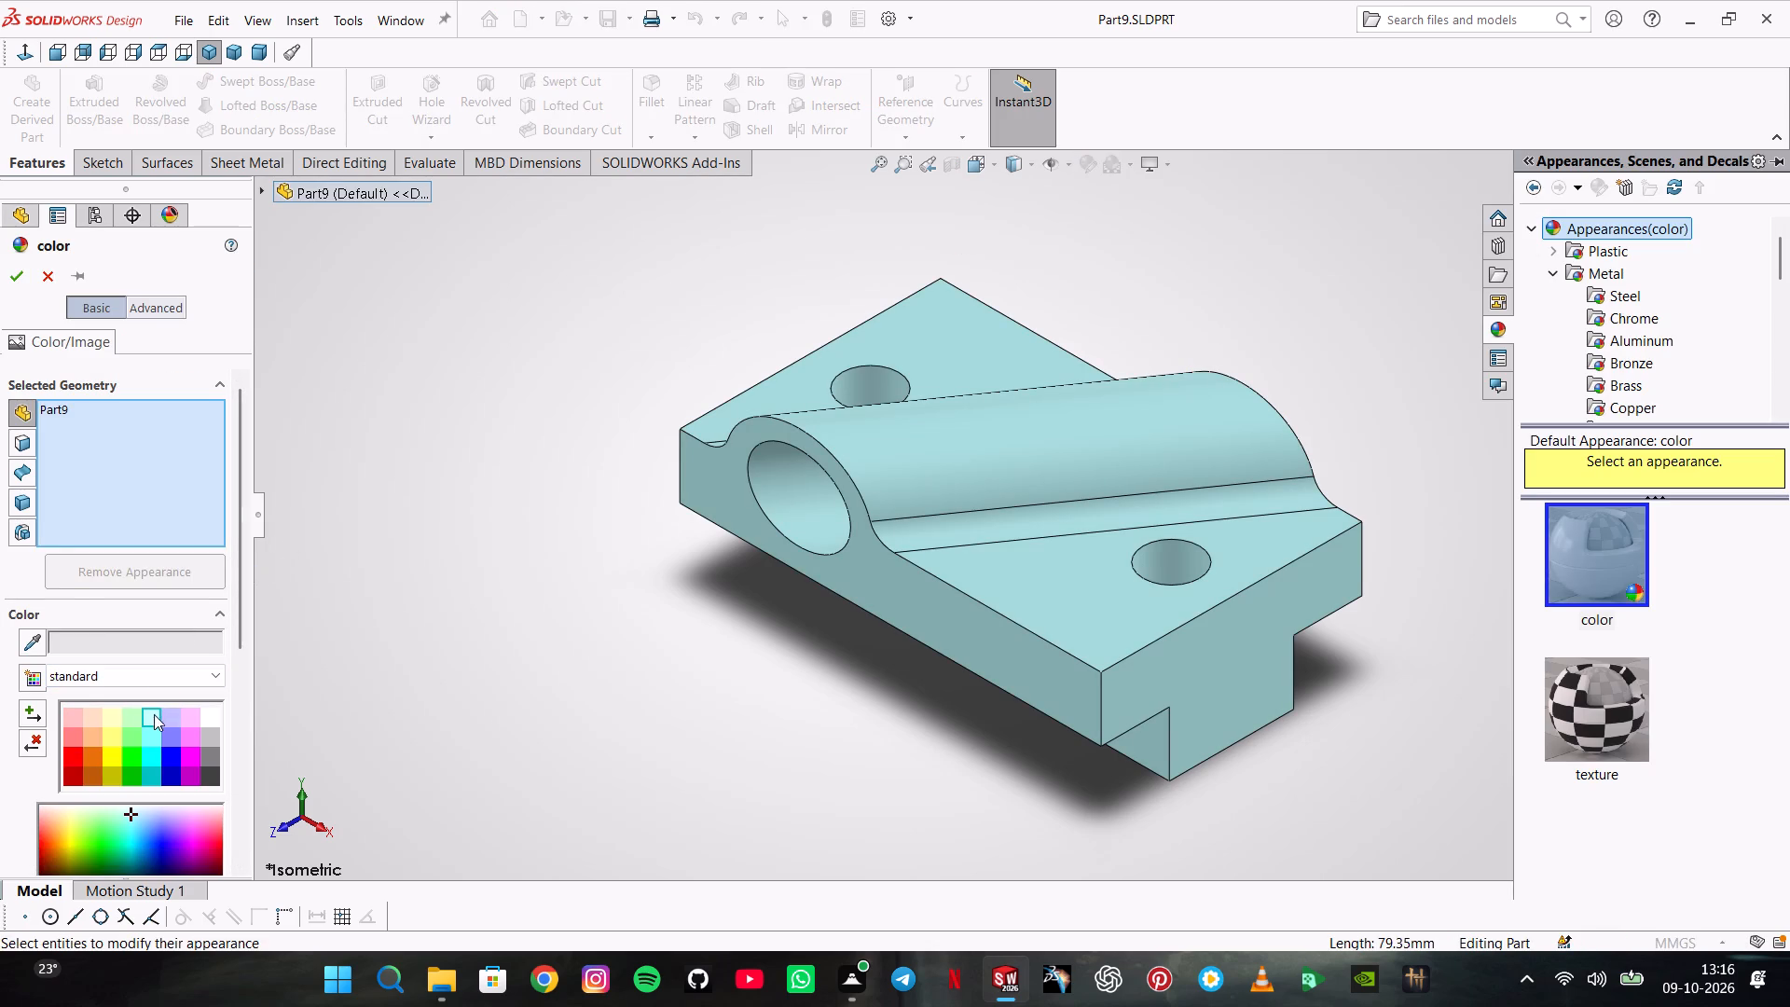
scroll(184, 779, "down", 2)
left_click_drag(173, 787, 196, 787)
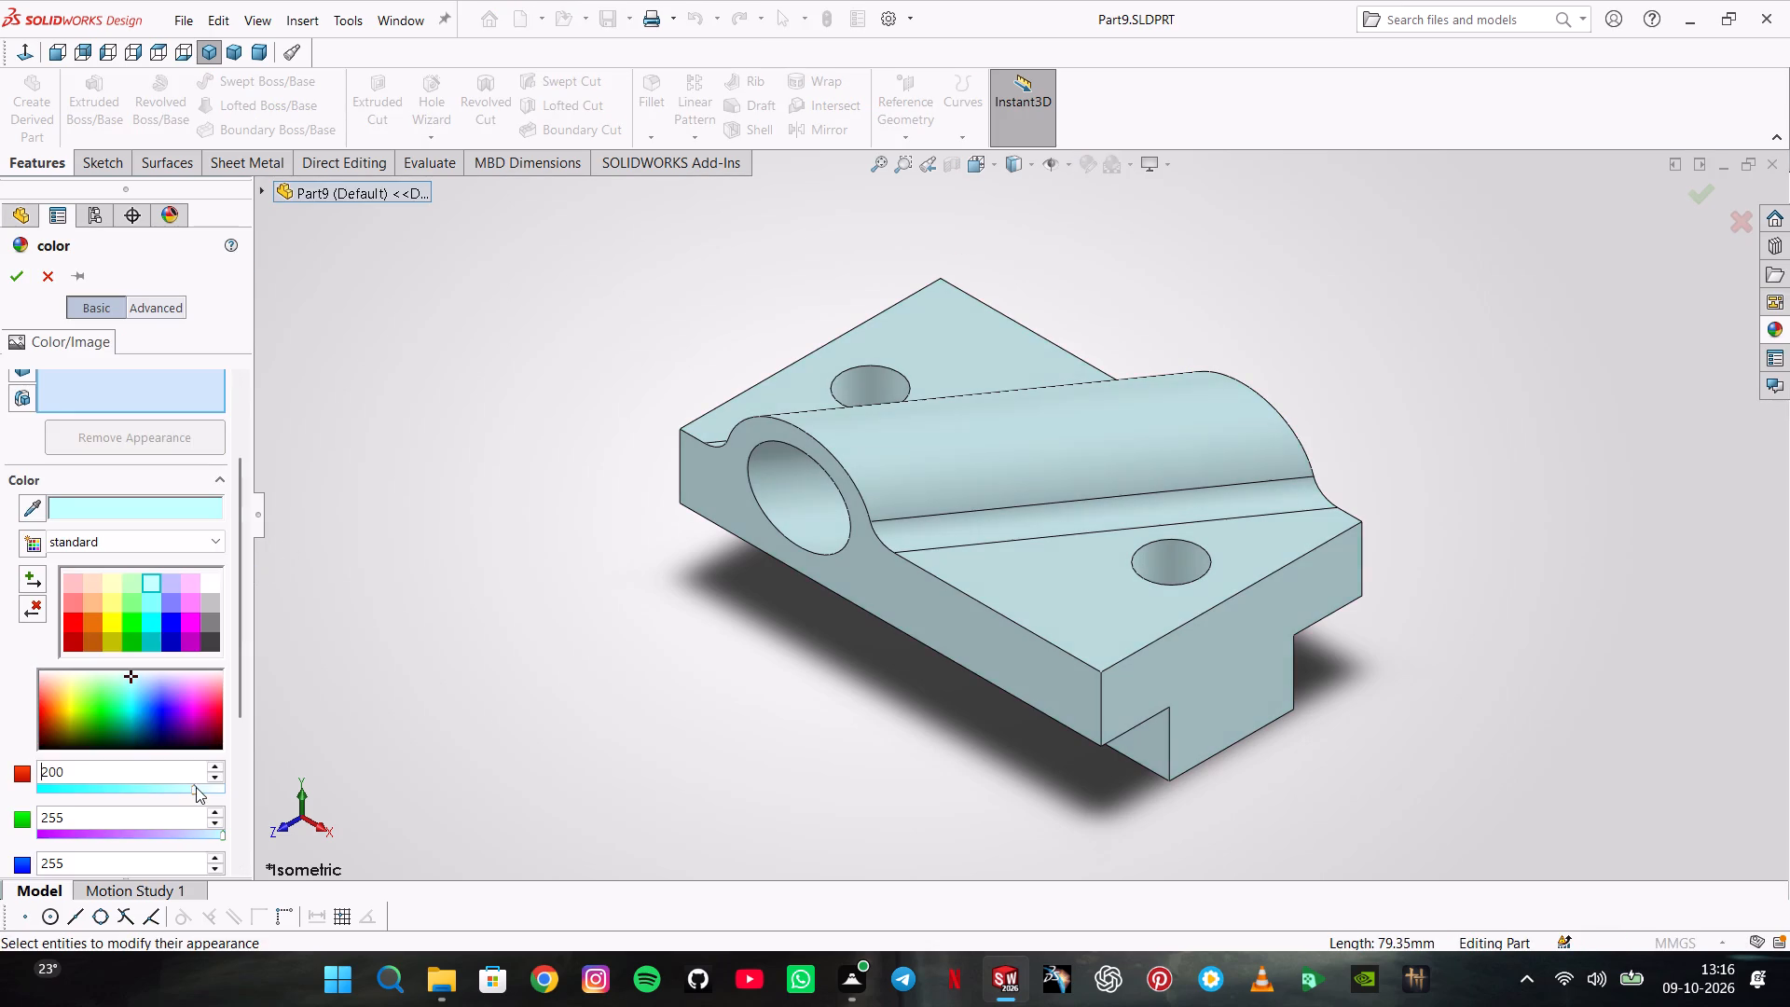
left_click_drag(196, 787, 207, 786)
left_click(213, 812)
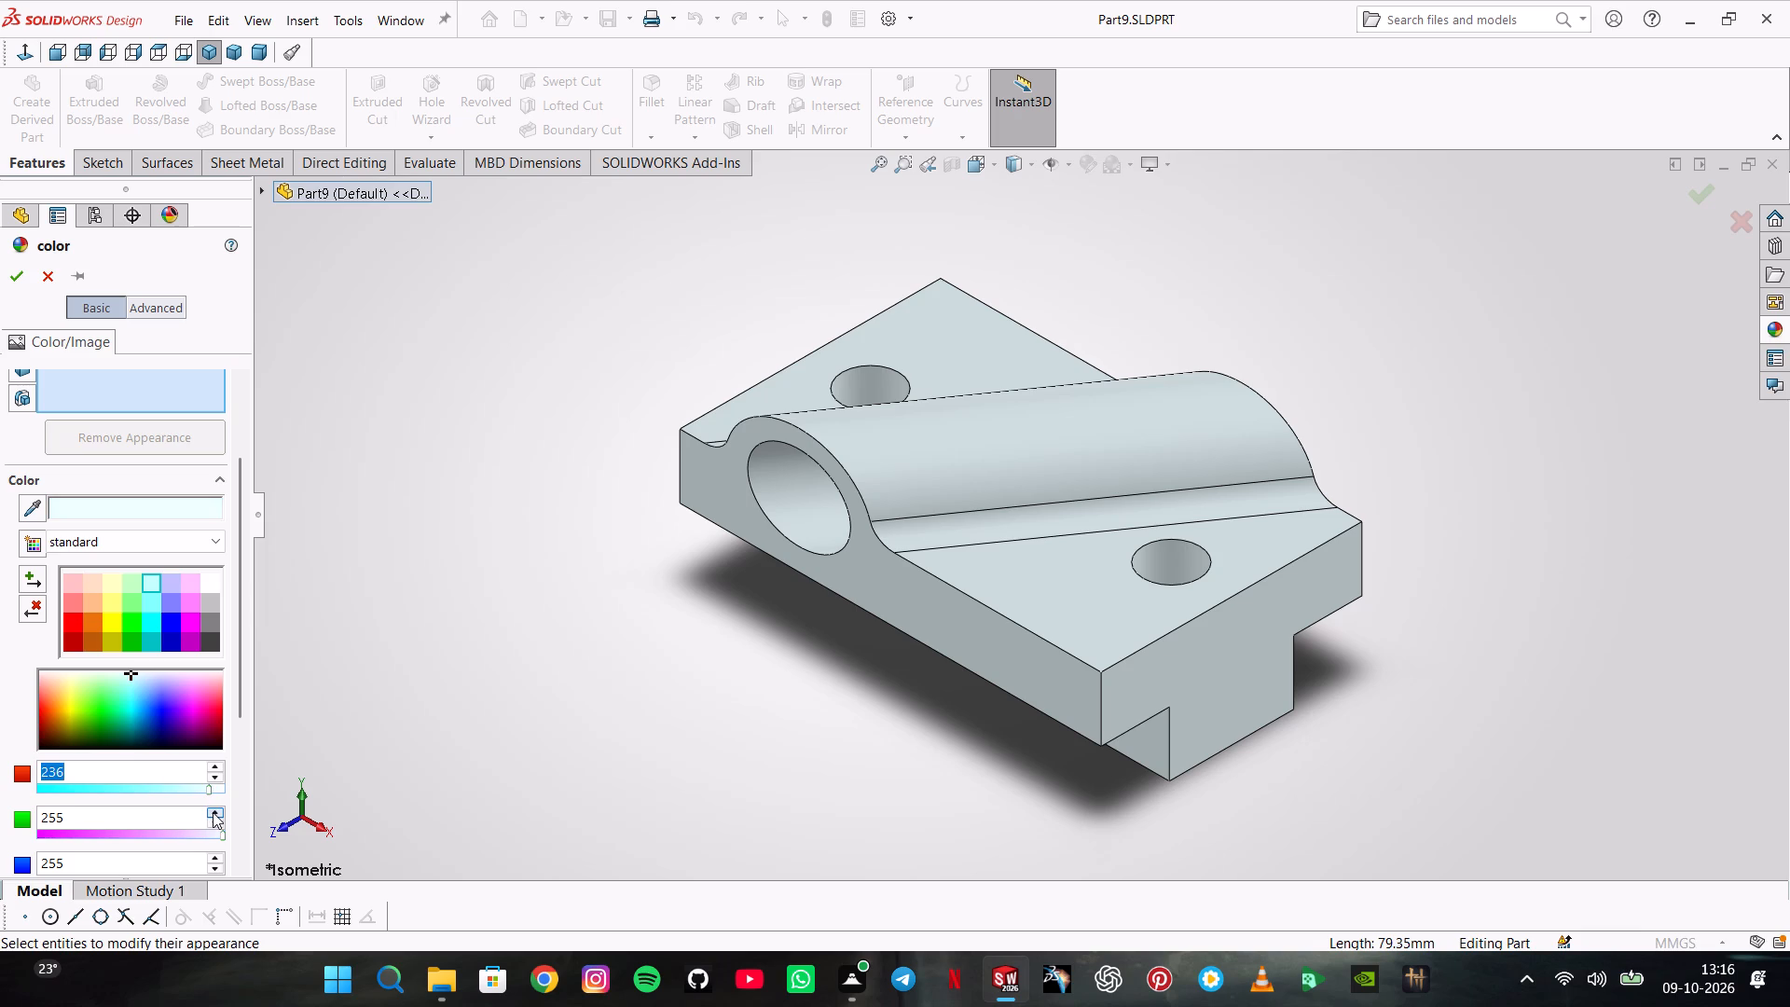
left_click(216, 832)
left_click_drag(211, 835, 201, 836)
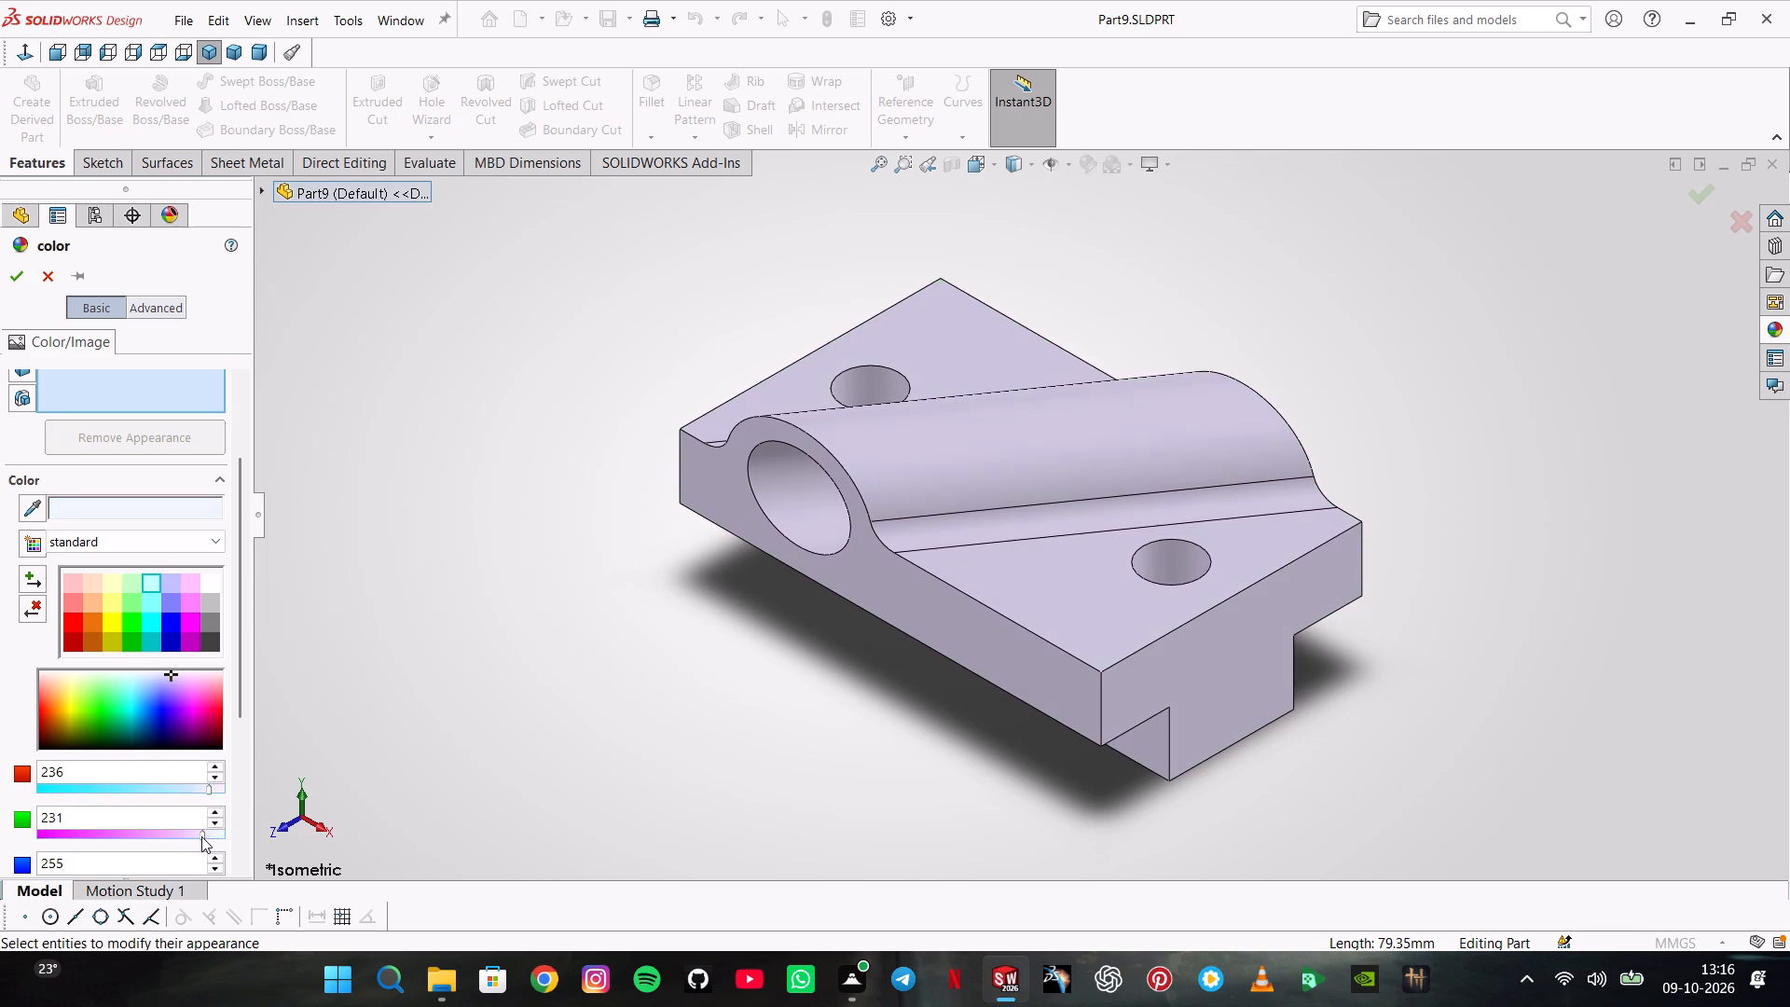
left_click_drag(201, 836, 192, 835)
left_click(10, 288)
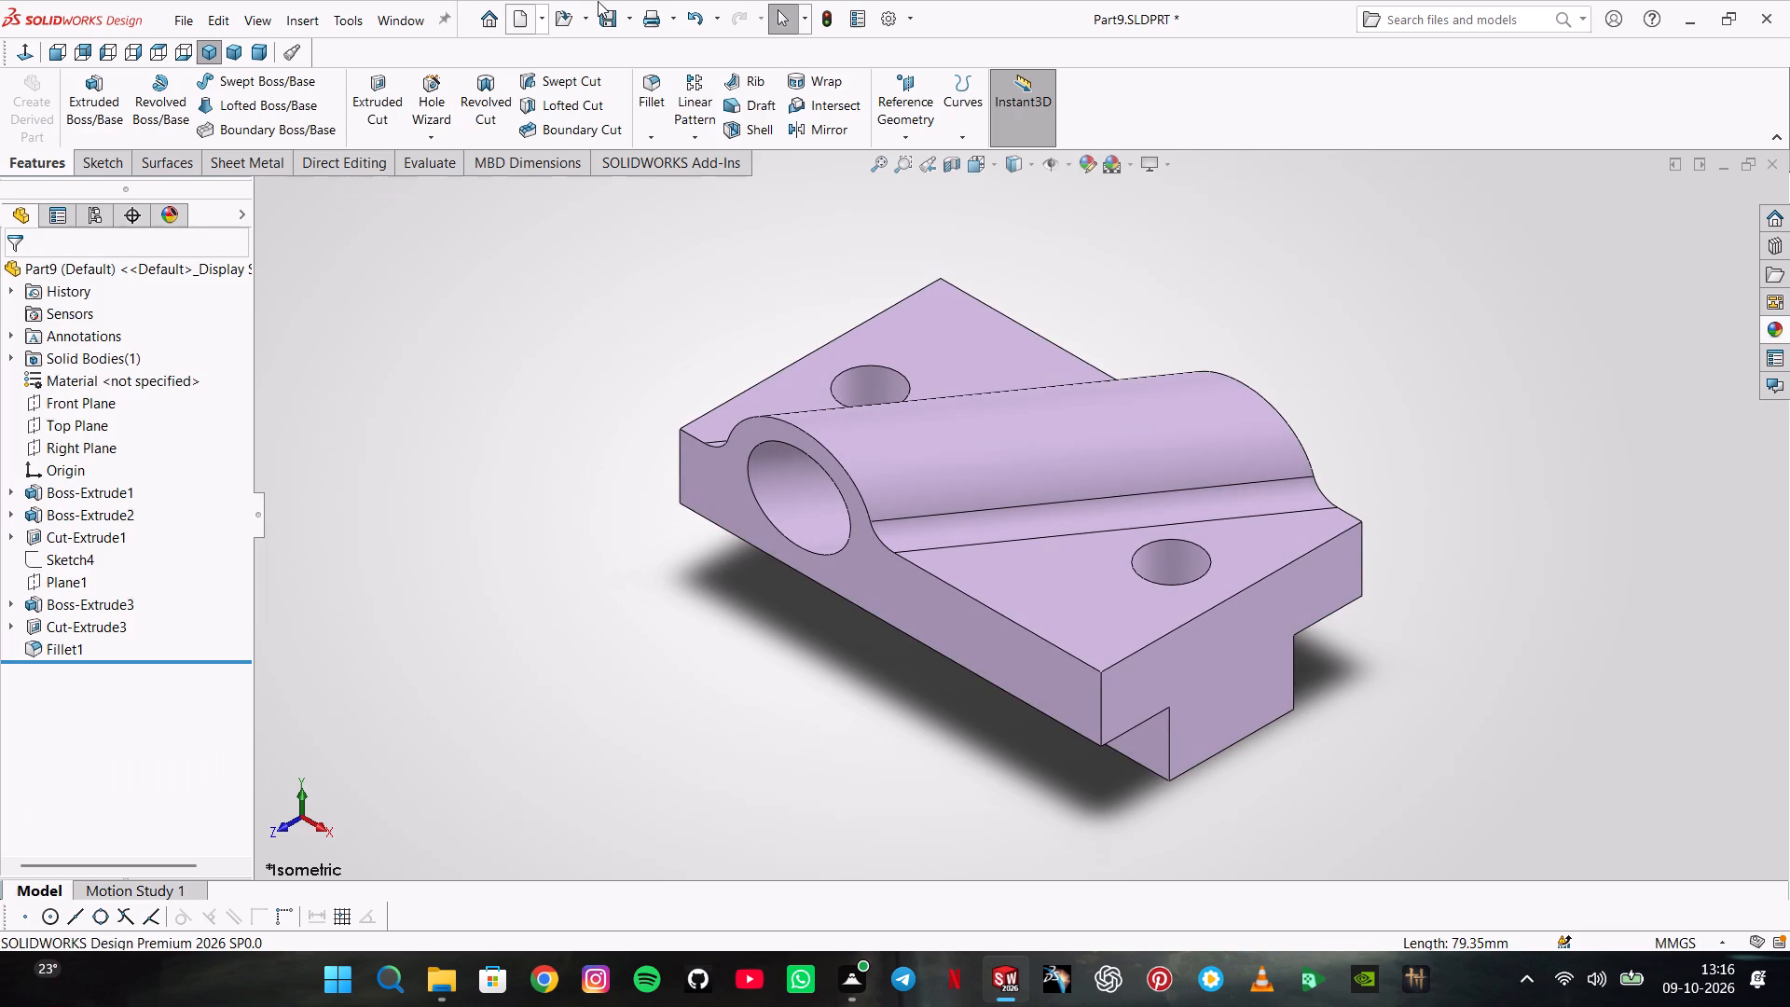
Save the recoloured part to its existing file.
left_click(609, 17)
Save a PDF copy of the part as Part9.pdf in the Level5 folder, using the Adobe Portable Document Format type.
left_click(625, 21)
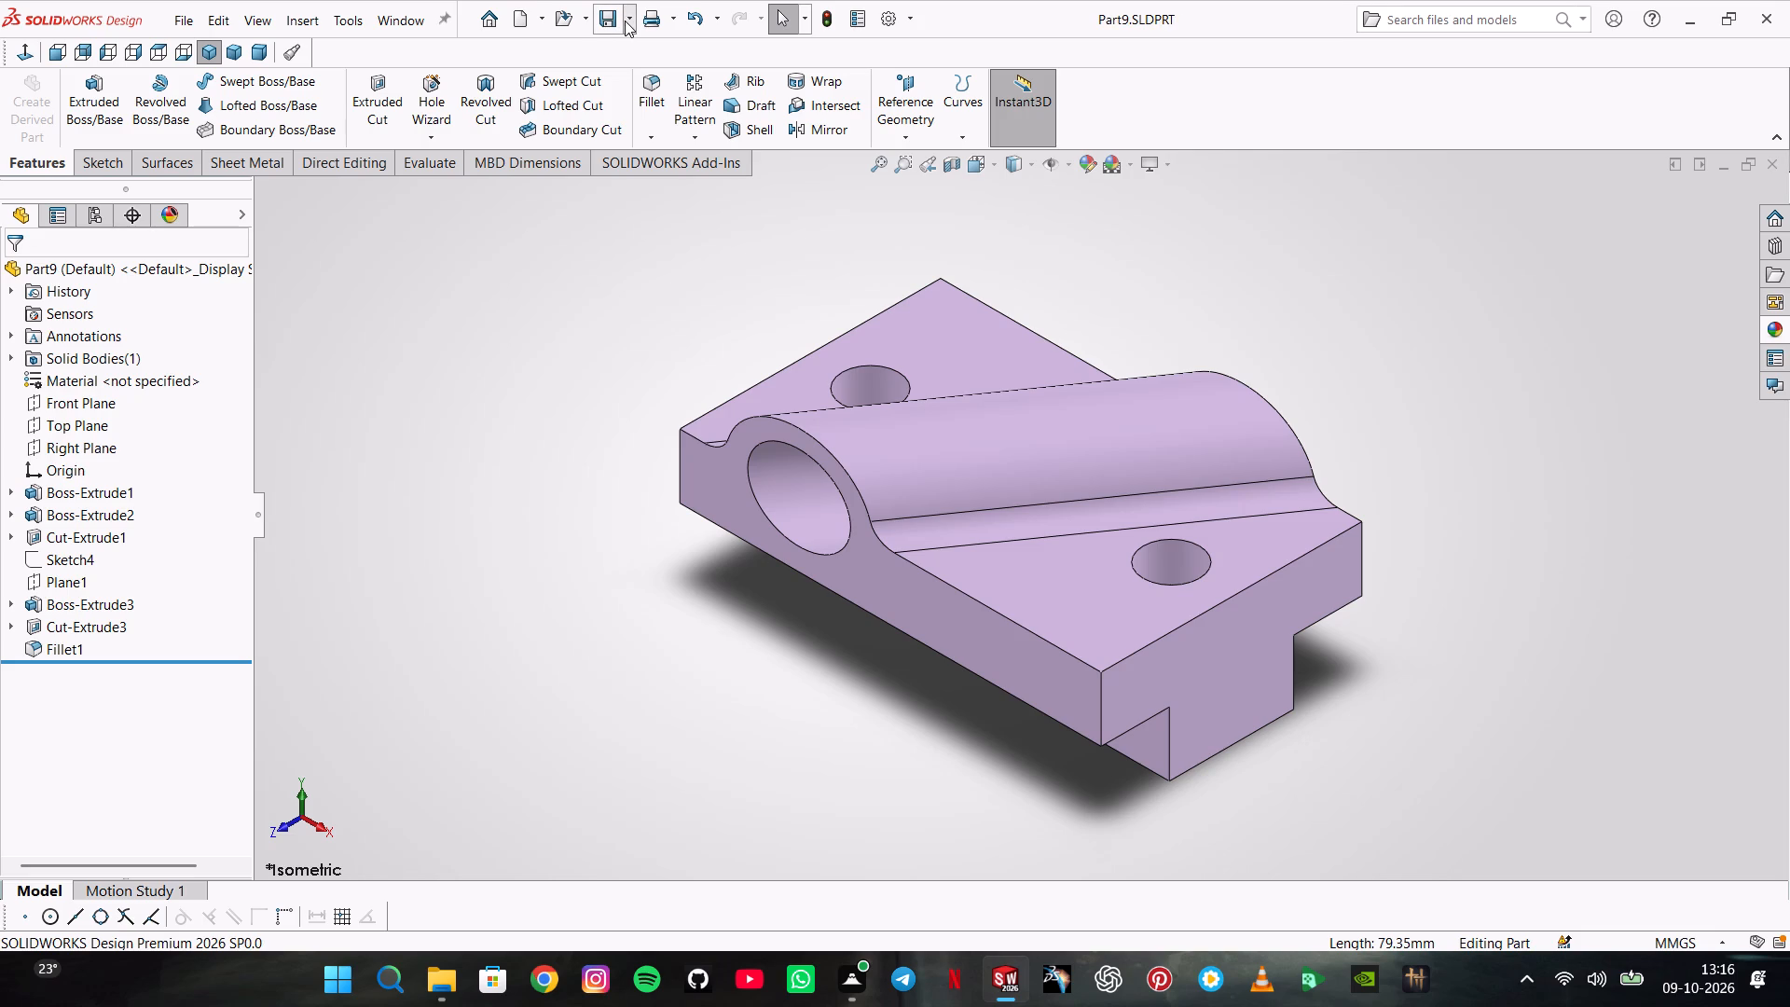
left_click(640, 60)
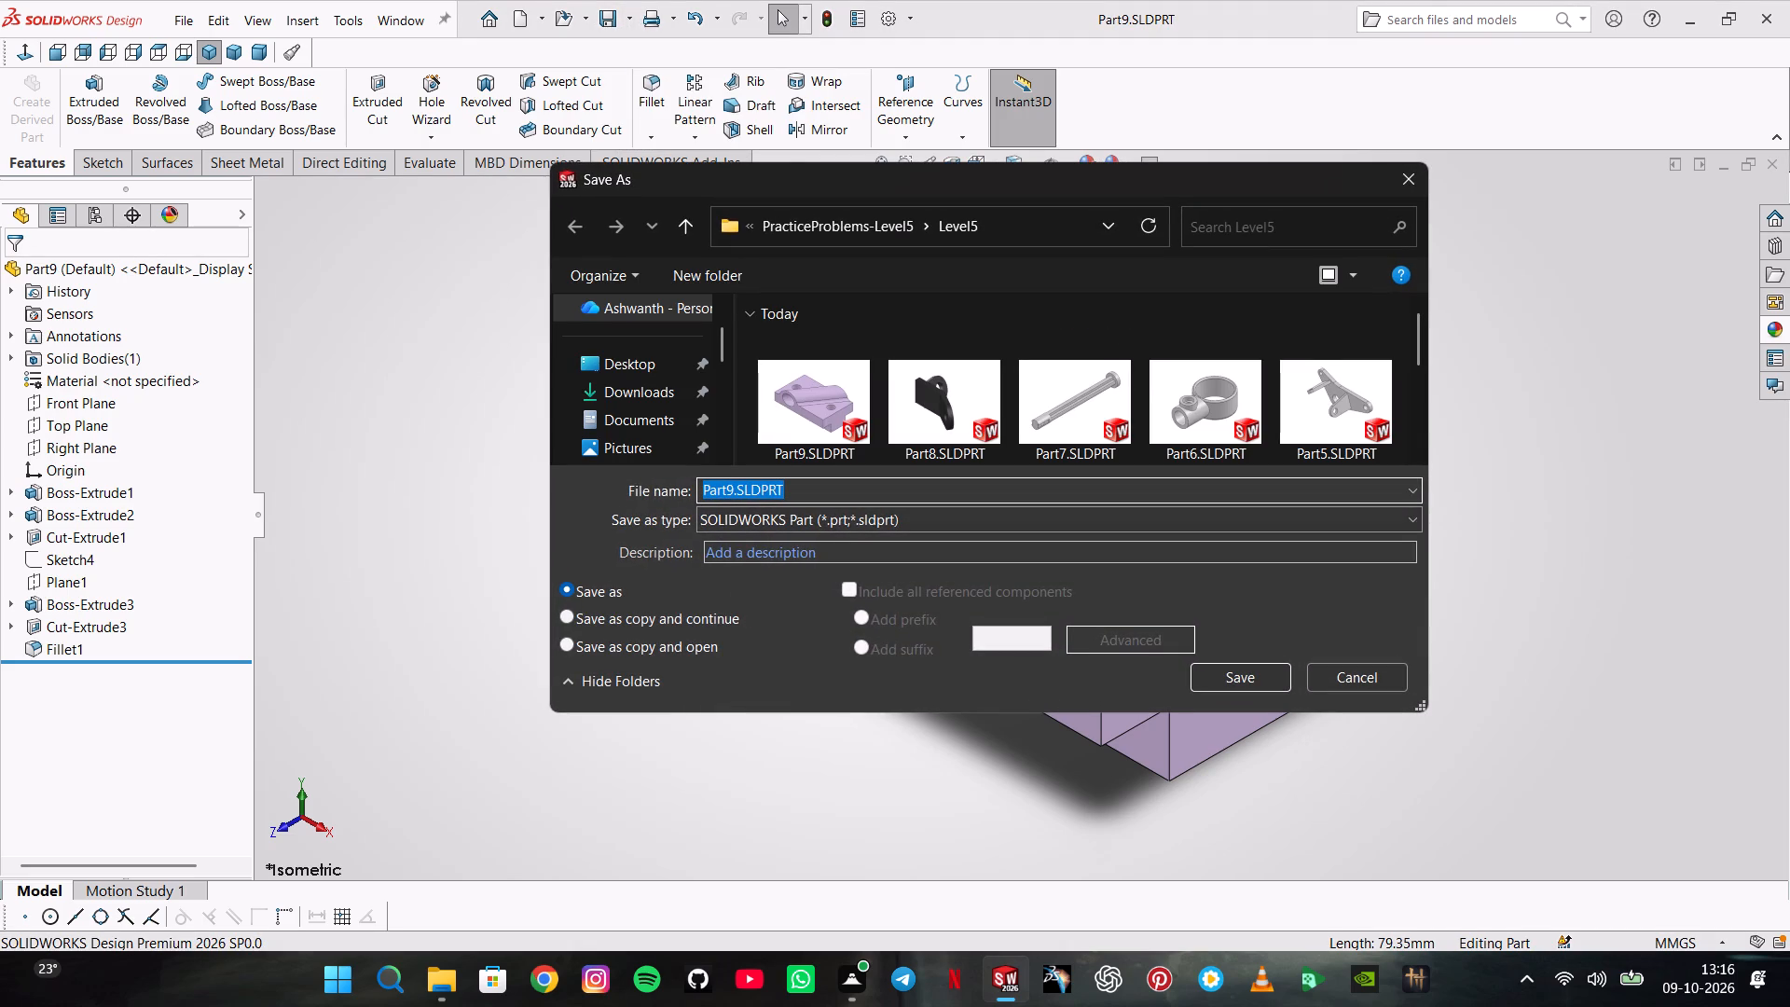
left_click(853, 517)
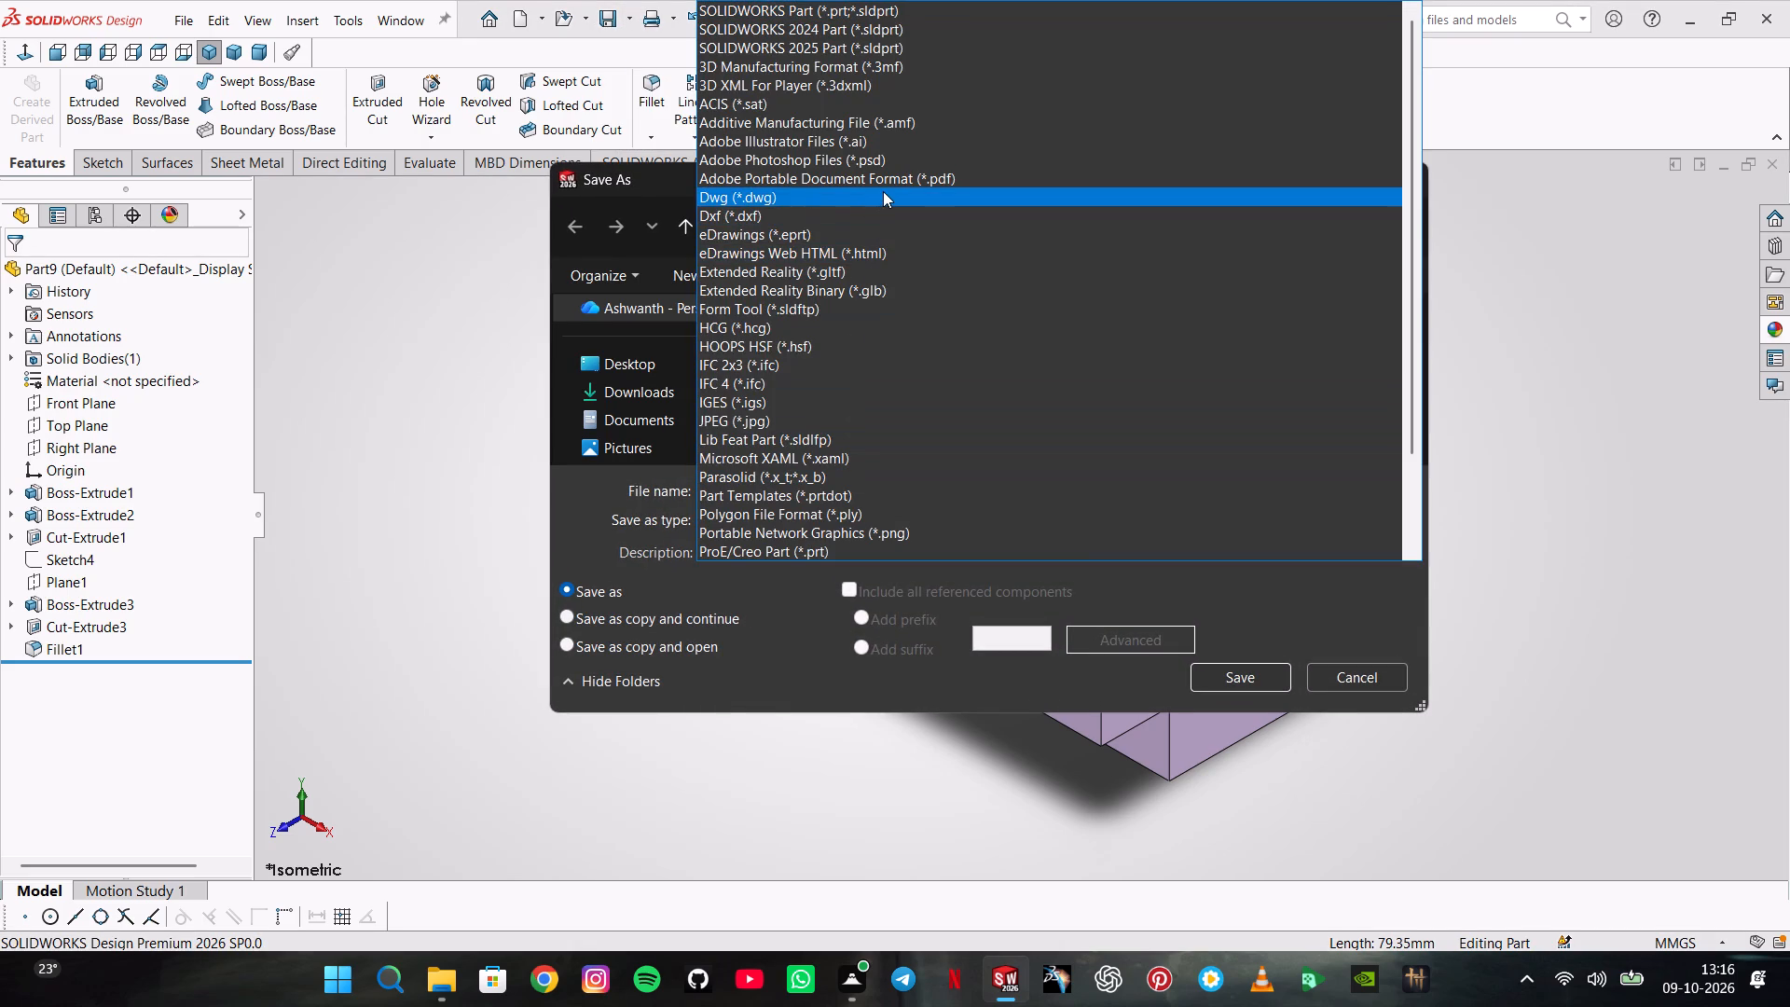
left_click(889, 177)
left_click(1246, 721)
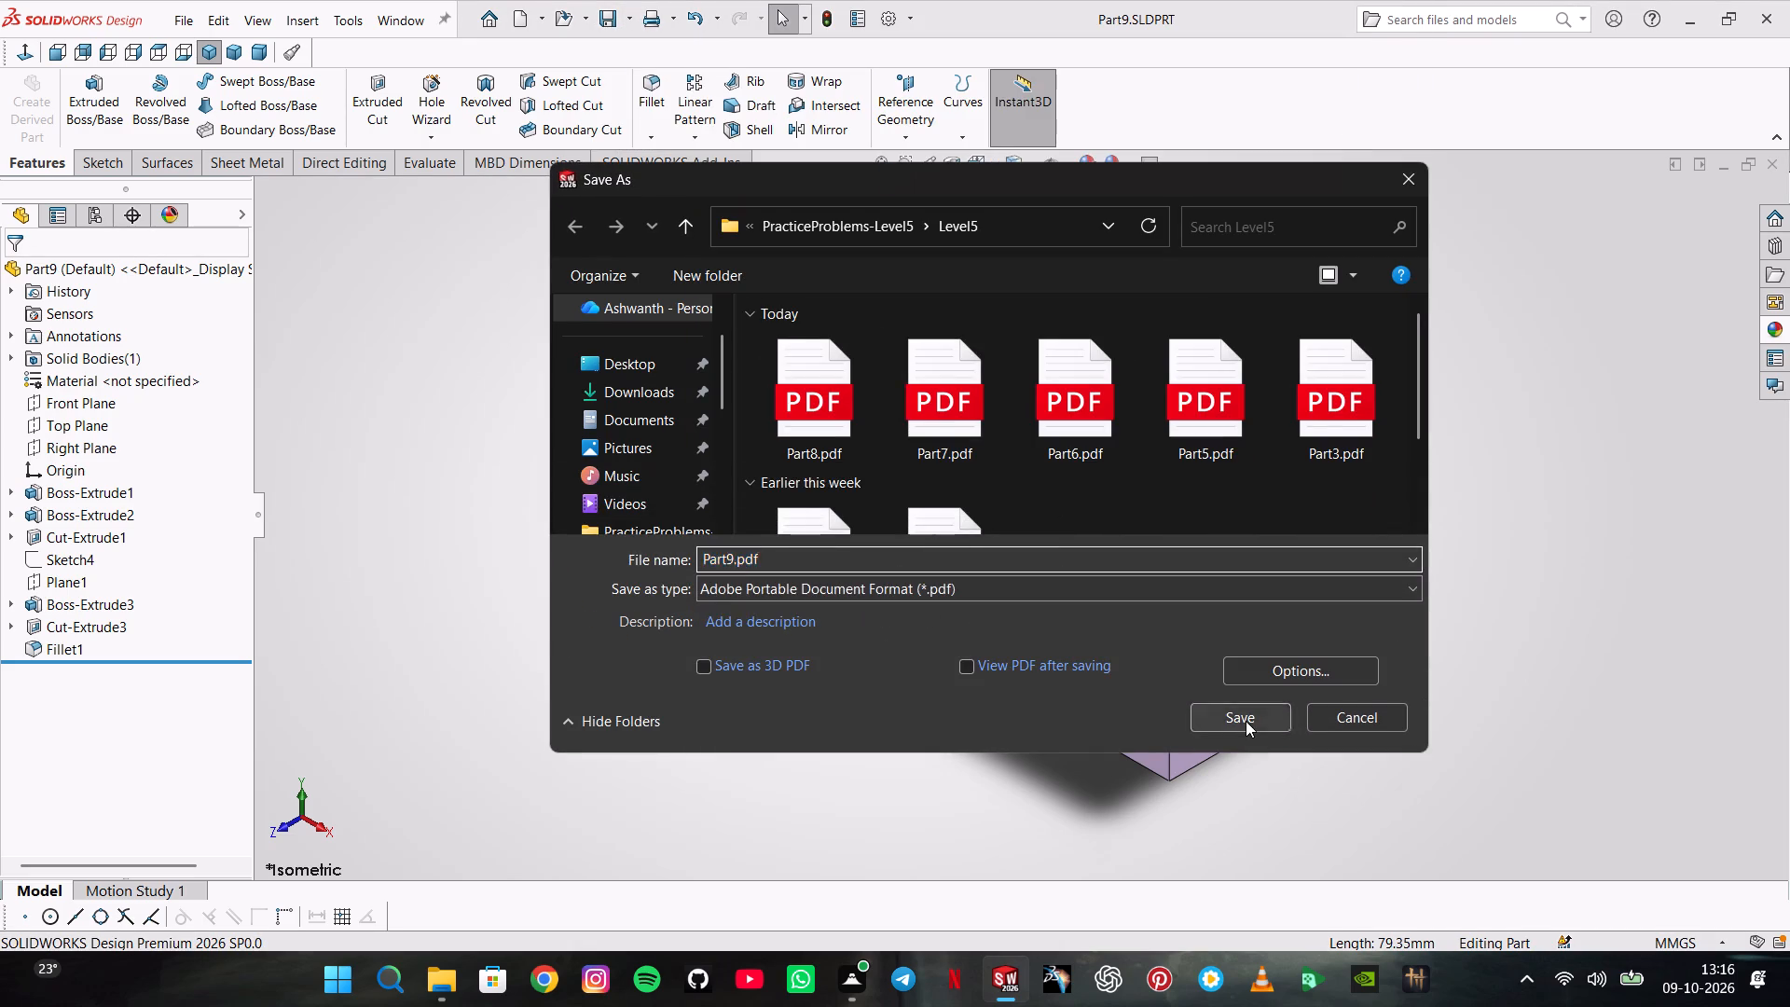